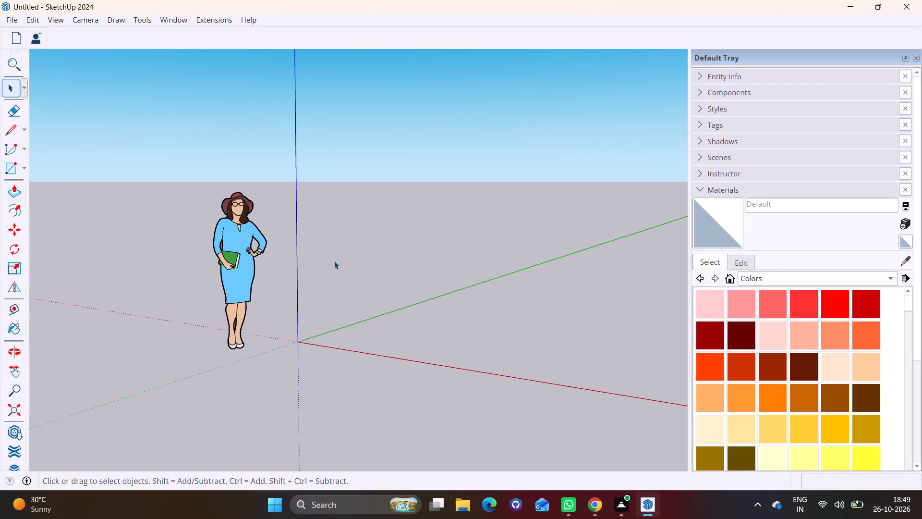
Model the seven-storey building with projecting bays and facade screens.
Delete the default human figure beside the origin.
middle_drag(328, 266, 381, 322)
scroll(381, 324, down, 7)
middle_drag(376, 325, 488, 323)
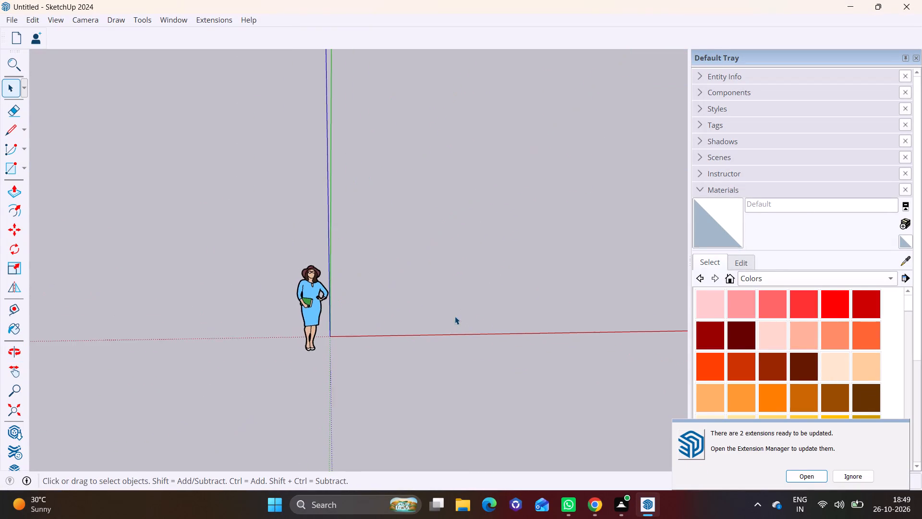
scroll(454, 317, down, 5)
middle_drag(437, 318, 293, 360)
middle_drag(301, 377, 260, 362)
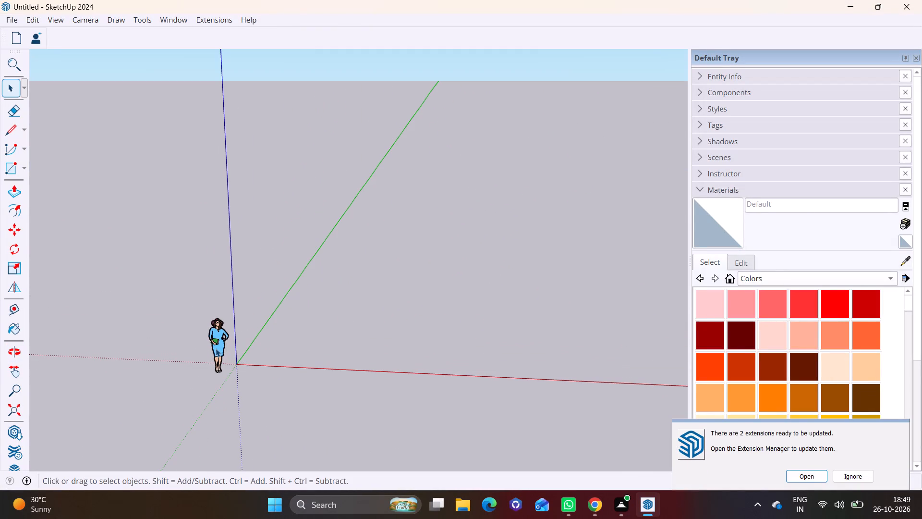
click(216, 348)
key(Delete)
Draw a 40' by 40' rectangle on the ground plane, inside the quadrant between the solid red and green axes.
shift+middle_drag(276, 367, 203, 391)
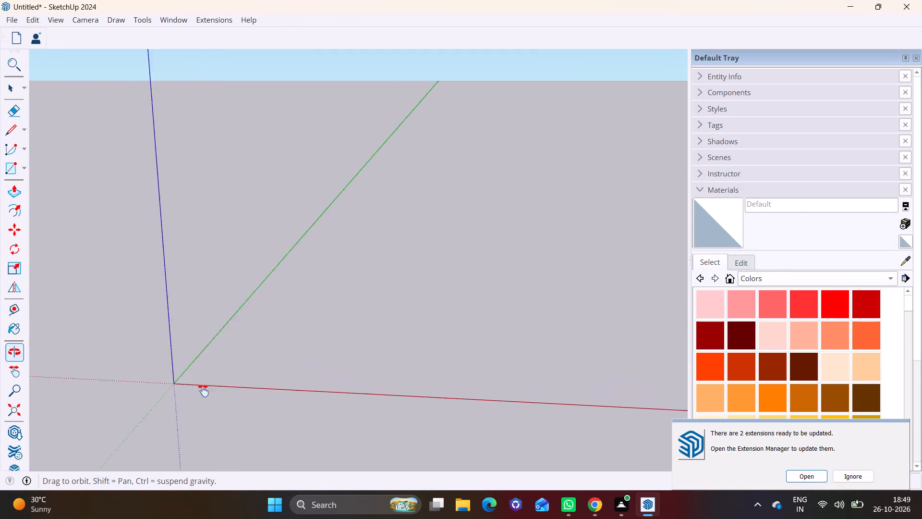
shift+middle_drag(203, 391, 199, 390)
scroll(348, 400, up, 1)
middle_drag(348, 400, 385, 396)
scroll(385, 393, down, 6)
shift+middle_drag(385, 389, 328, 405)
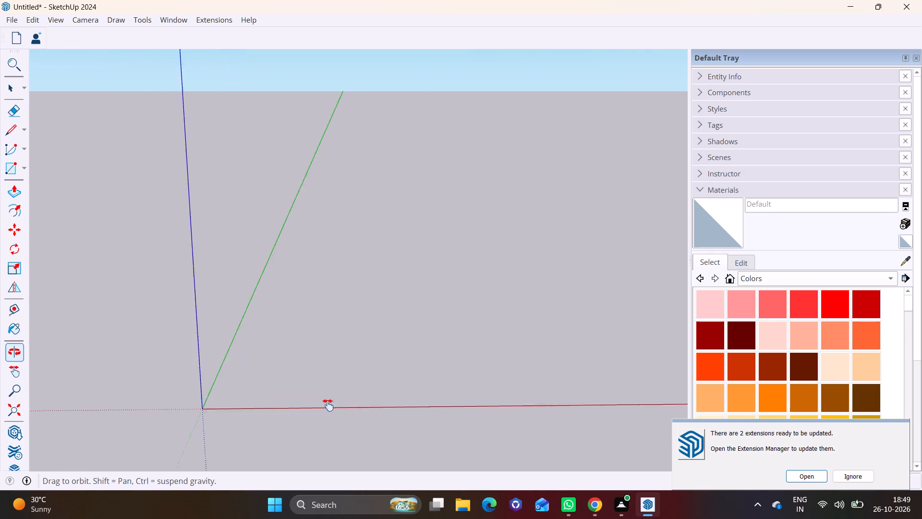
shift+middle_drag(328, 405, 176, 422)
middle_drag(421, 428, 399, 441)
scroll(373, 416, down, 3)
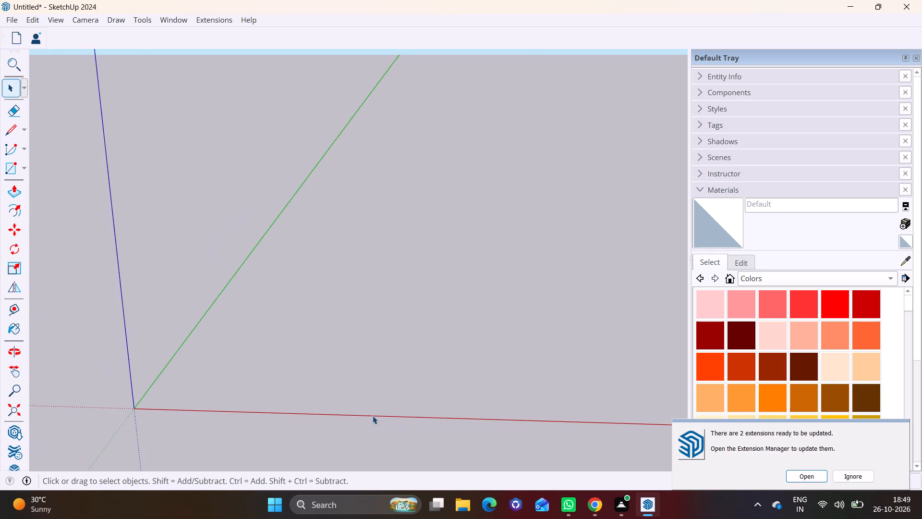
scroll(373, 416, down, 2)
shift+middle_drag(373, 415, 316, 415)
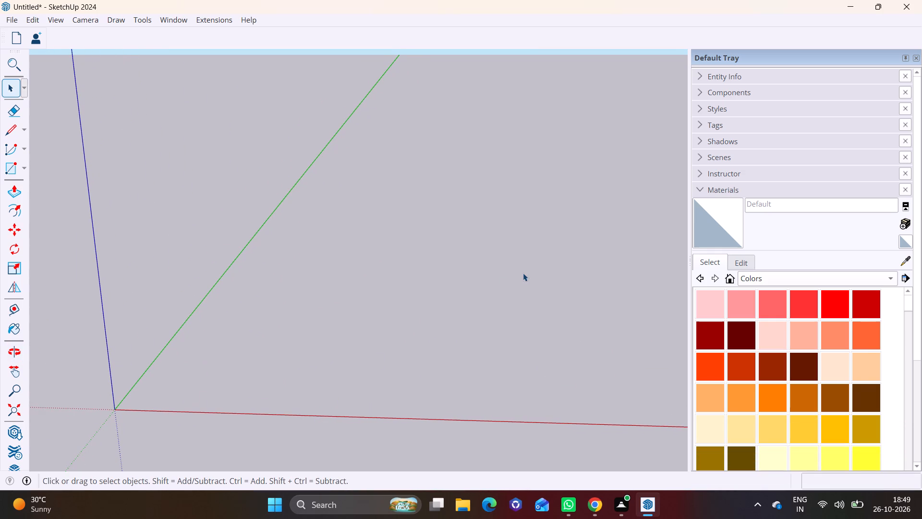
click(26, 168)
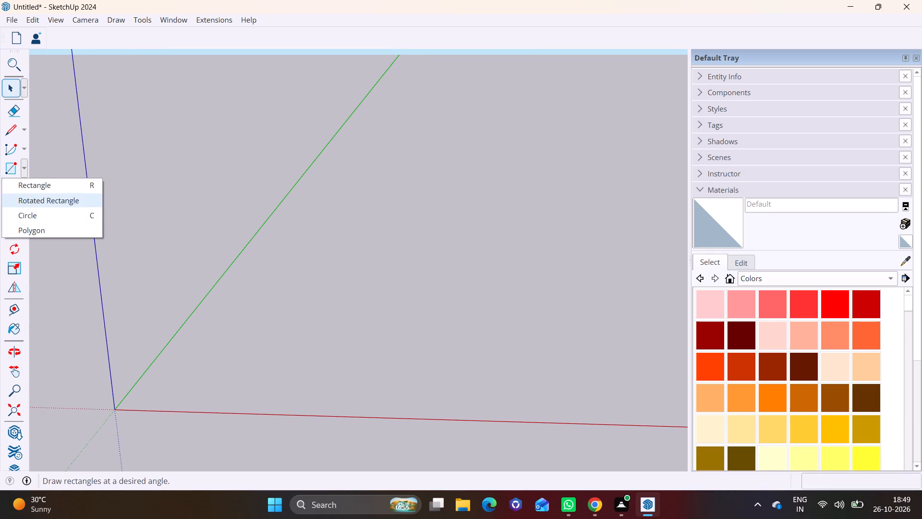
click(35, 185)
click(272, 371)
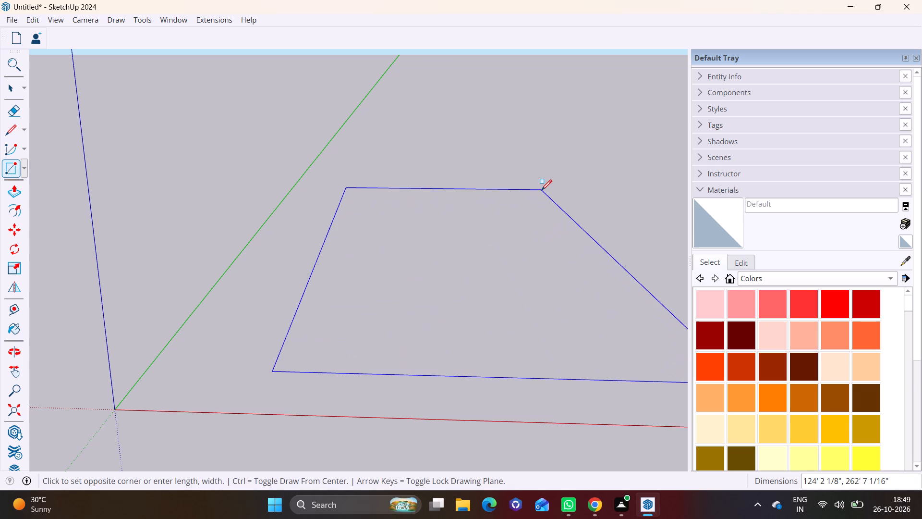
text(40',40')
key(Return)
key(space)
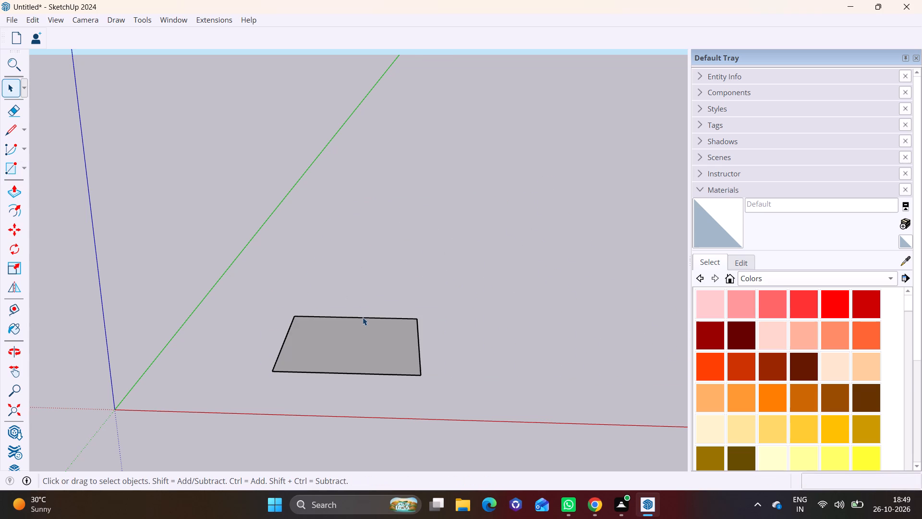
Offset the square's boundary inward by 9" to outline the outer wall thickness.
click(363, 319)
middle_drag(349, 347, 328, 401)
scroll(348, 369, up, 8)
shift+middle_drag(360, 364, 385, 291)
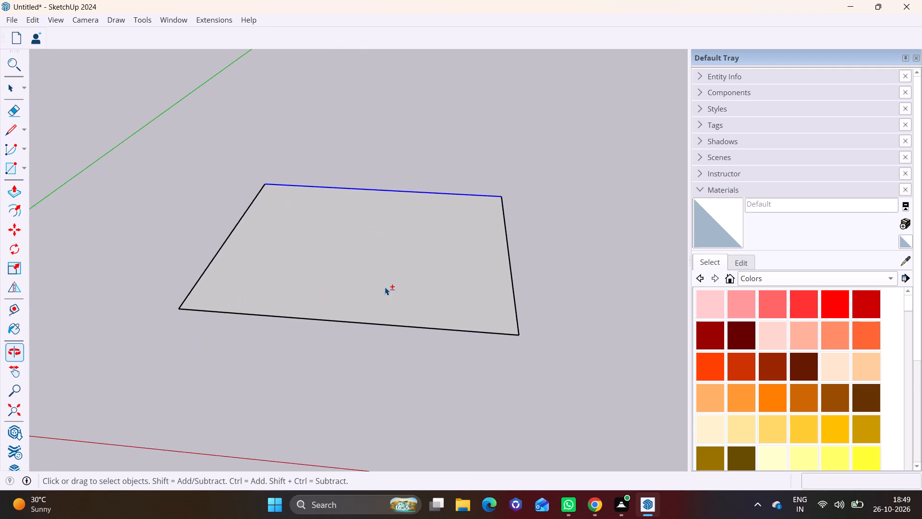
middle_drag(350, 357, 335, 431)
middle_drag(377, 296, 397, 369)
key(space)
click(351, 274)
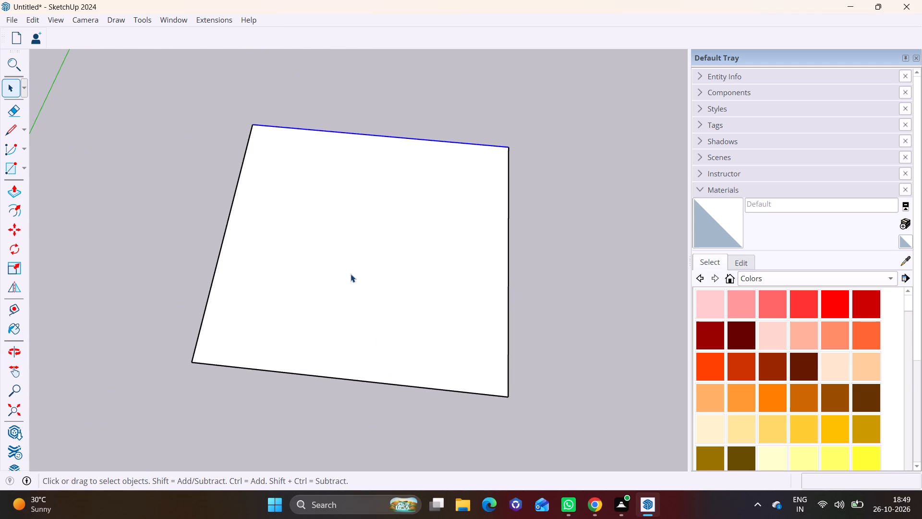
click(12, 209)
click(342, 284)
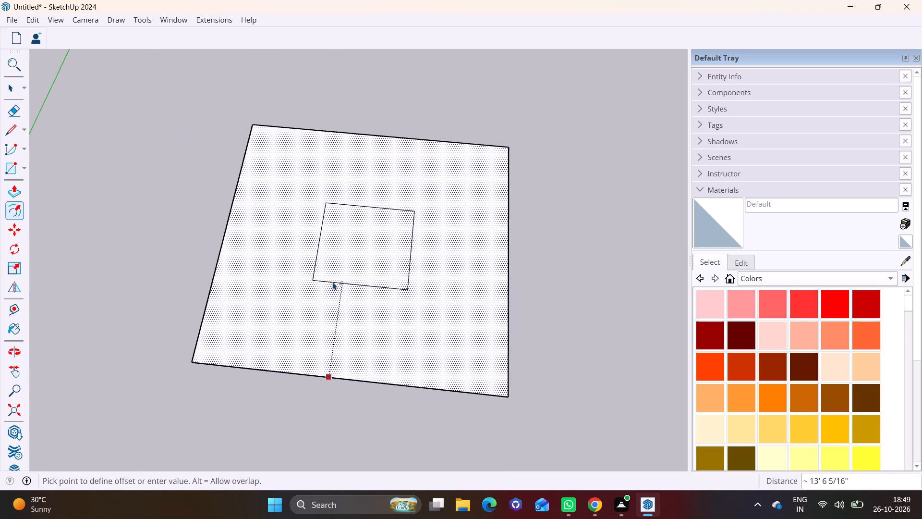
text(9")
key(Return)
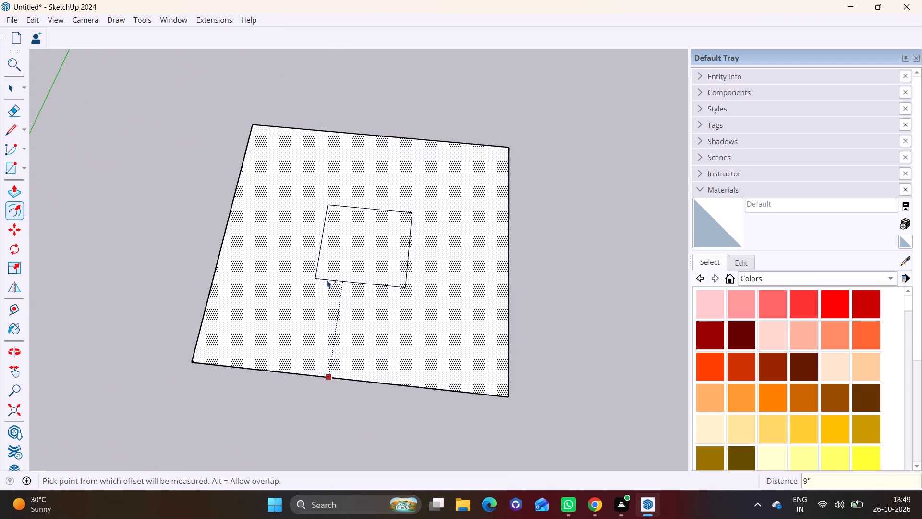
Outline a front-left room with two lines from the inner front edge to the inner left edge, the long one about 21' 2".
middle_drag(299, 264, 297, 296)
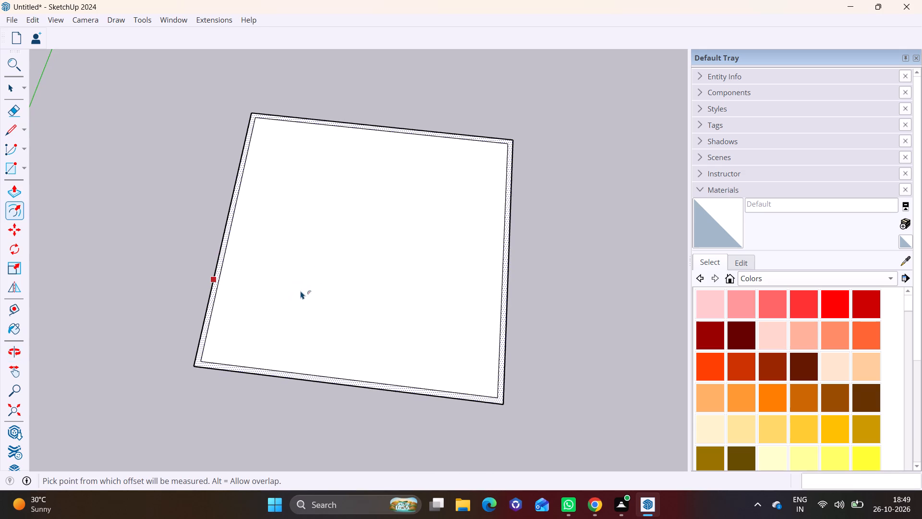
scroll(301, 291, up, 1)
middle_drag(302, 291, 309, 267)
scroll(302, 291, up, 1)
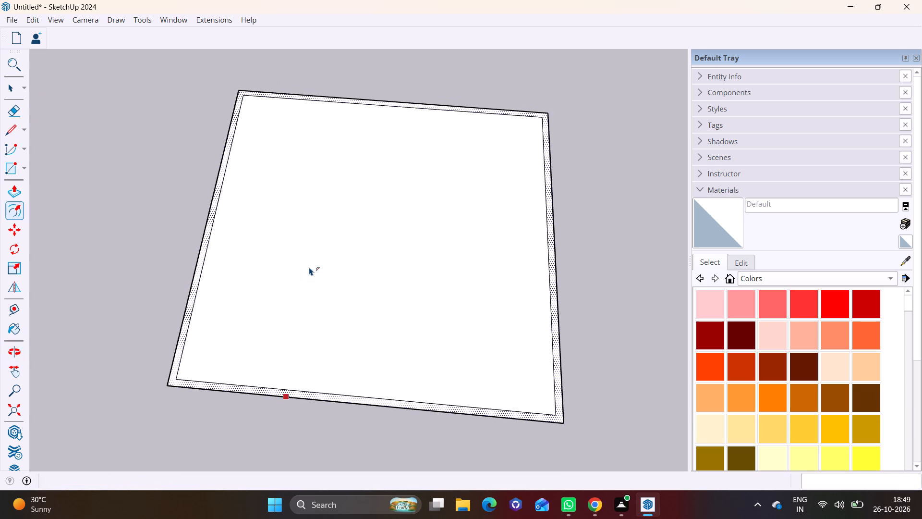
scroll(309, 267, down, 6)
scroll(331, 286, up, 1)
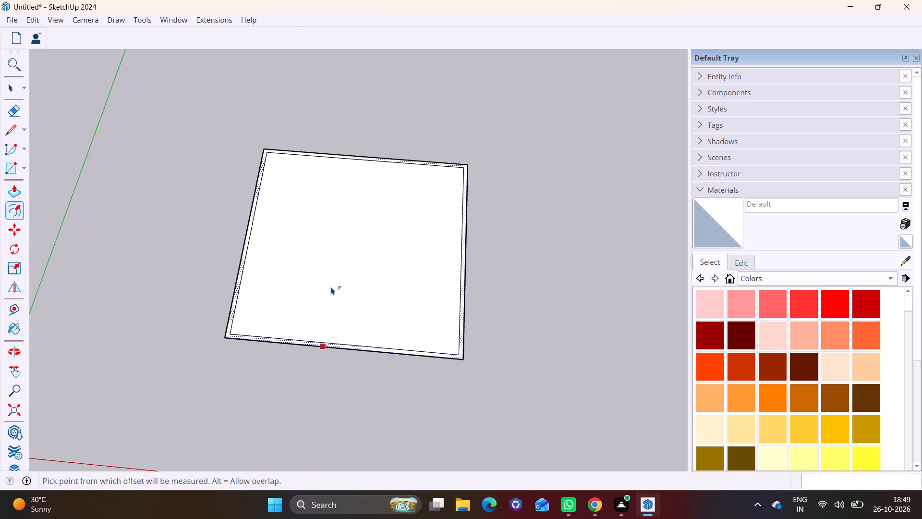
middle_drag(325, 275, 315, 318)
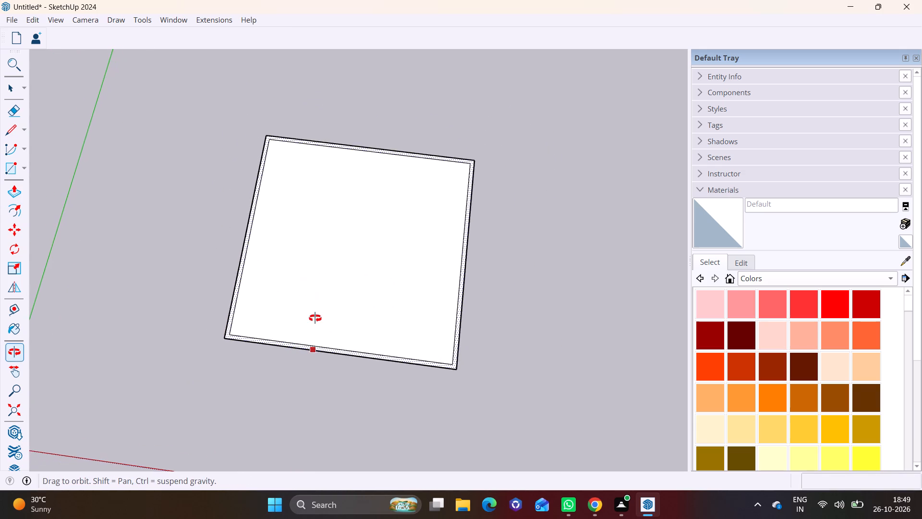
middle_drag(315, 318, 343, 309)
scroll(344, 304, down, 4)
shift+middle_drag(345, 304, 322, 328)
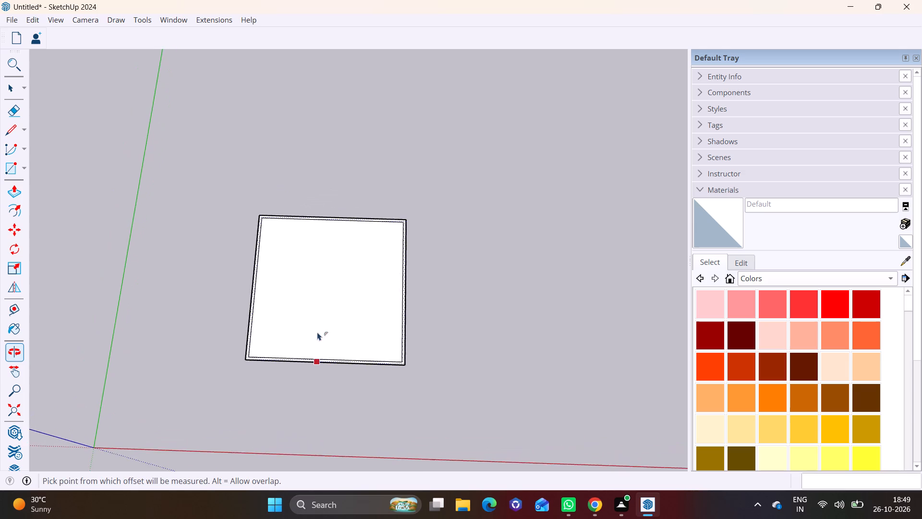
scroll(311, 353, up, 4)
middle_drag(314, 356, 318, 317)
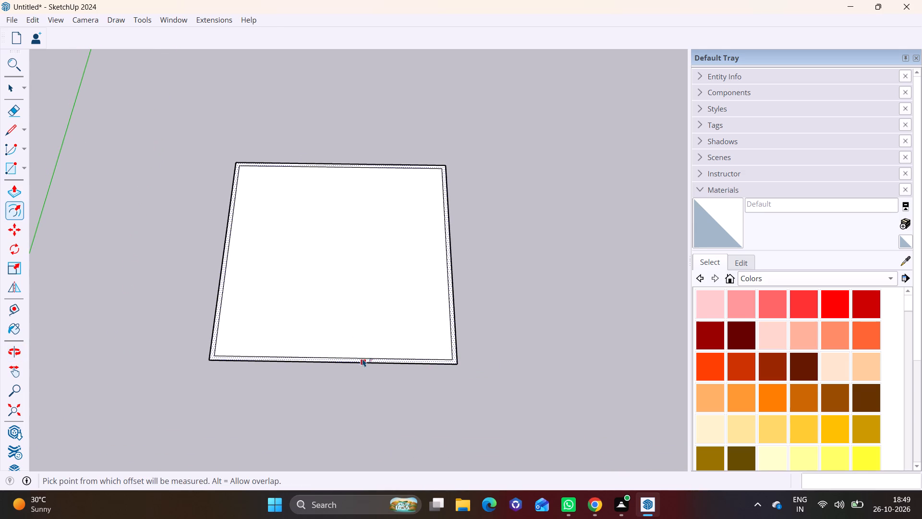
click(10, 129)
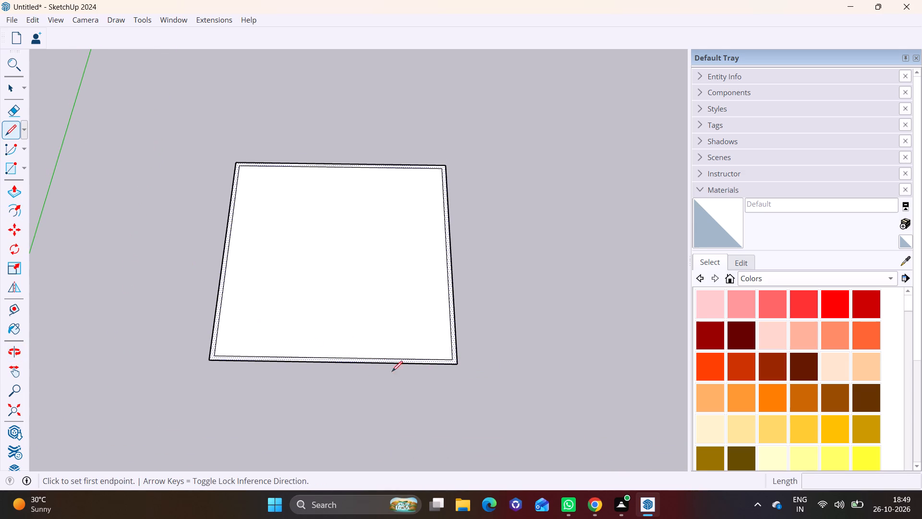
click(345, 358)
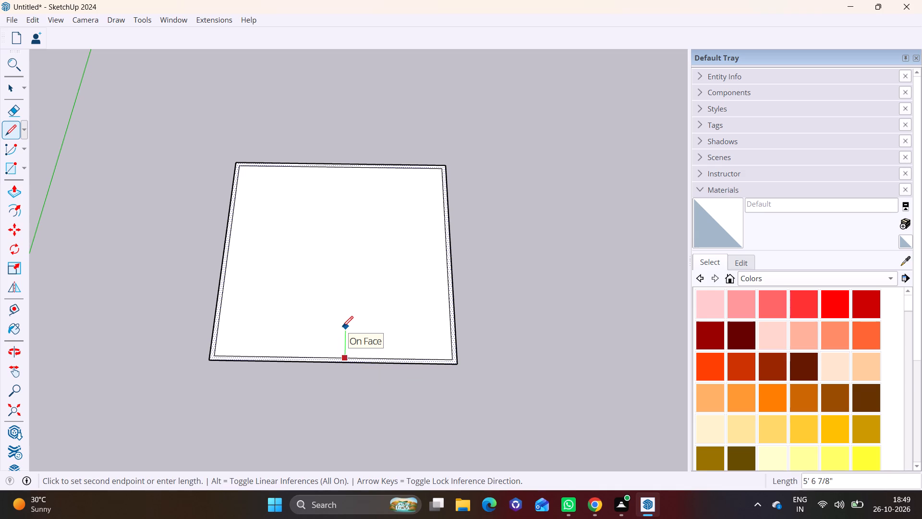
click(344, 317)
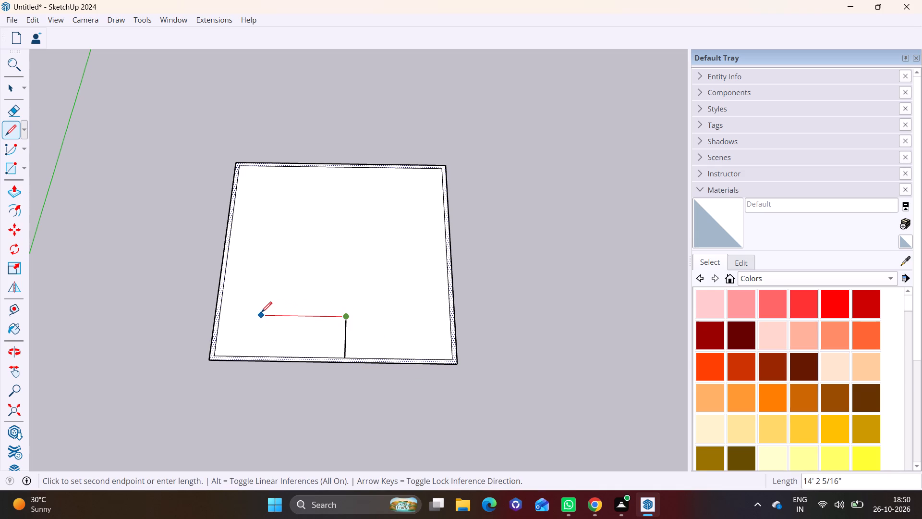
click(221, 310)
Outline a back-right room with two lines from the inner right edge to the back wall, the long one about 20' 7".
scroll(246, 315, up, 2)
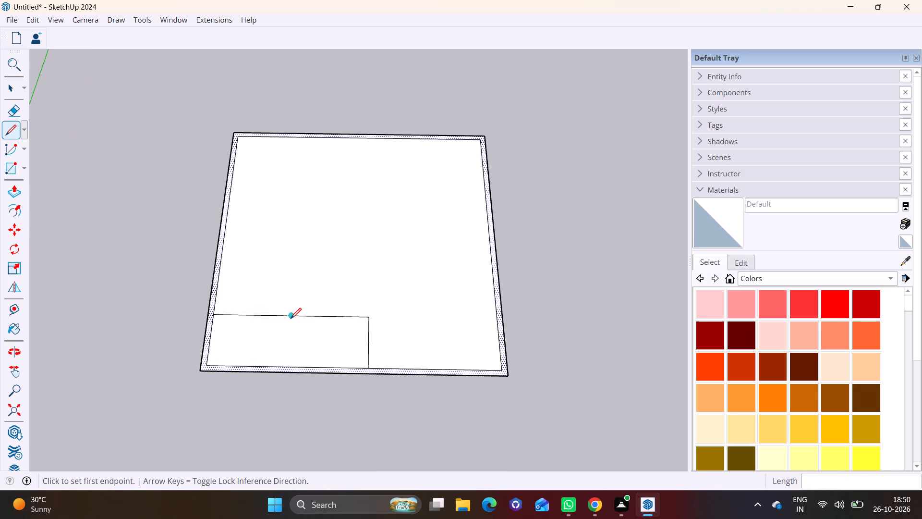
scroll(291, 319, down, 4)
middle_drag(301, 319, 235, 350)
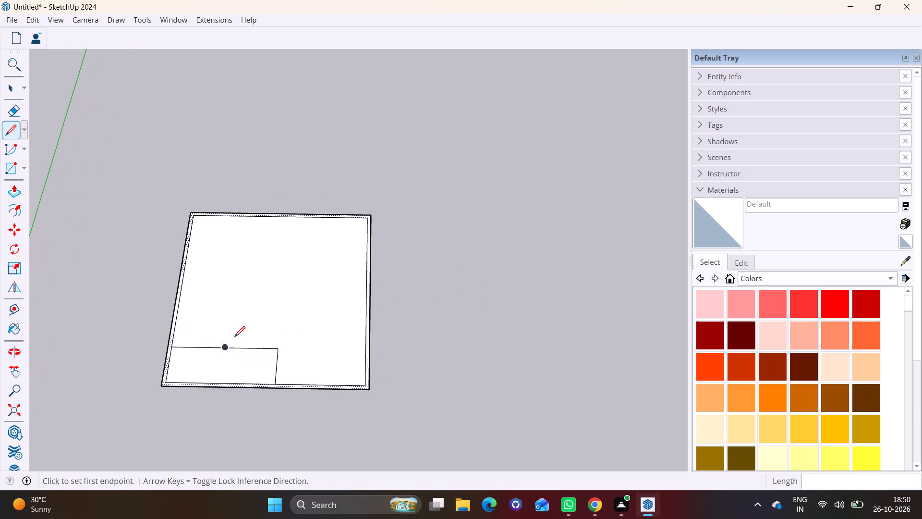
middle_drag(330, 319, 313, 320)
scroll(326, 316, up, 2)
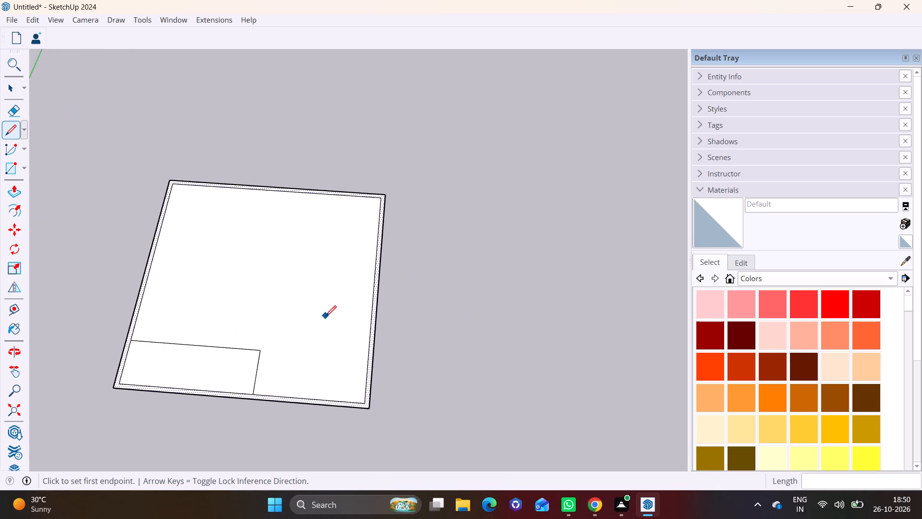
middle_drag(328, 318, 348, 362)
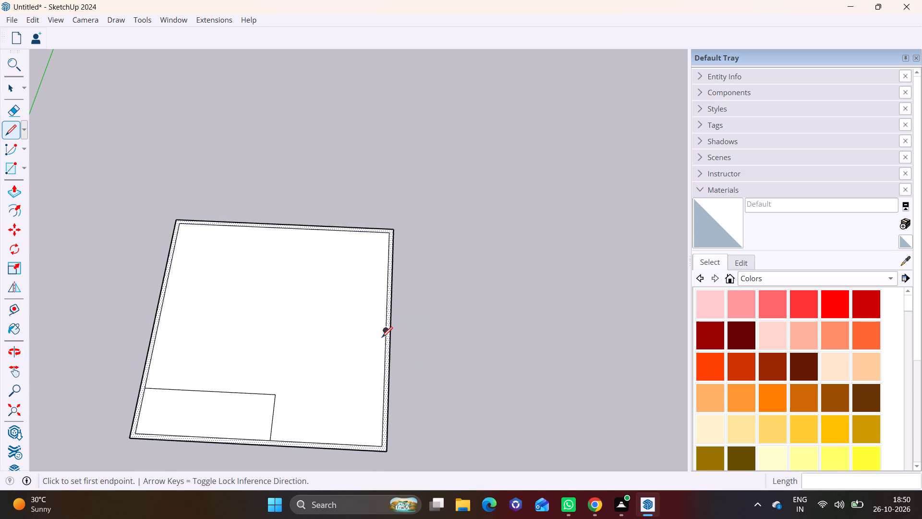
click(384, 338)
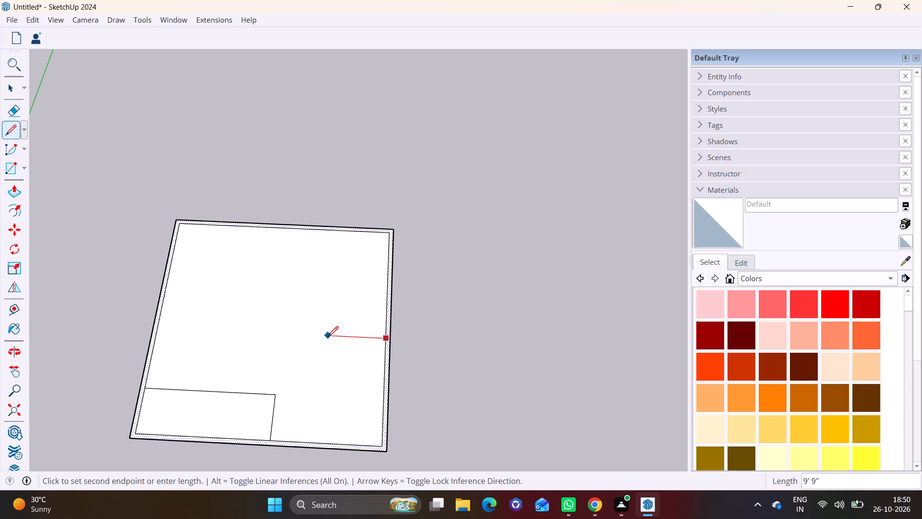
click(323, 337)
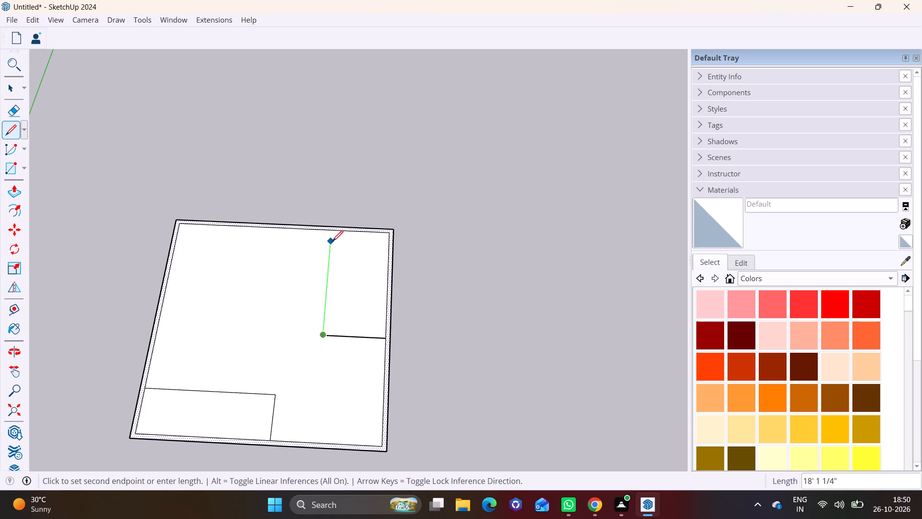
click(334, 234)
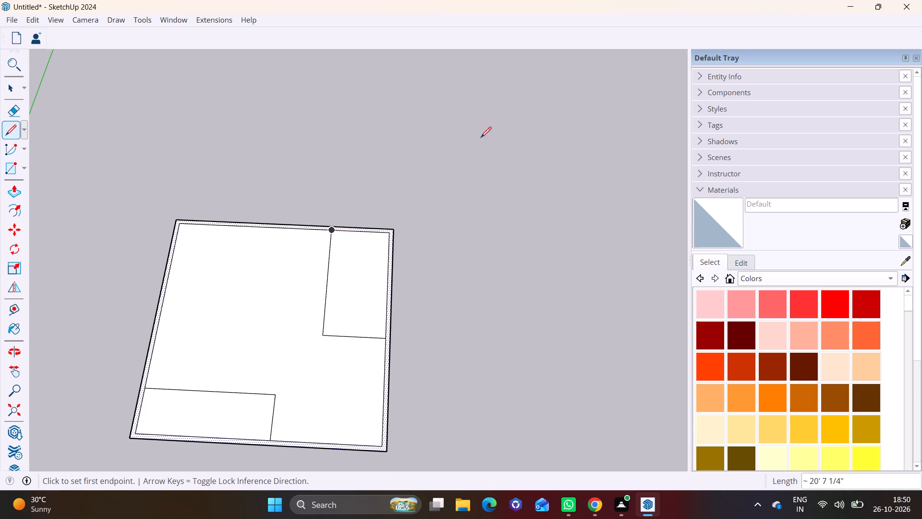
Place a guide parallel to the front-left room's long line, 9" outside it toward the back.
shift+middle_drag(325, 294, 351, 200)
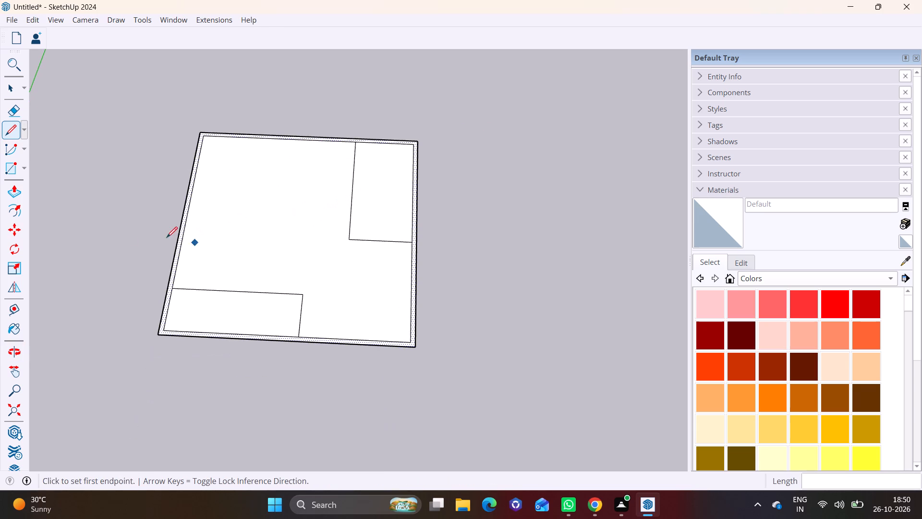
drag(8, 308, 15, 306)
click(245, 291)
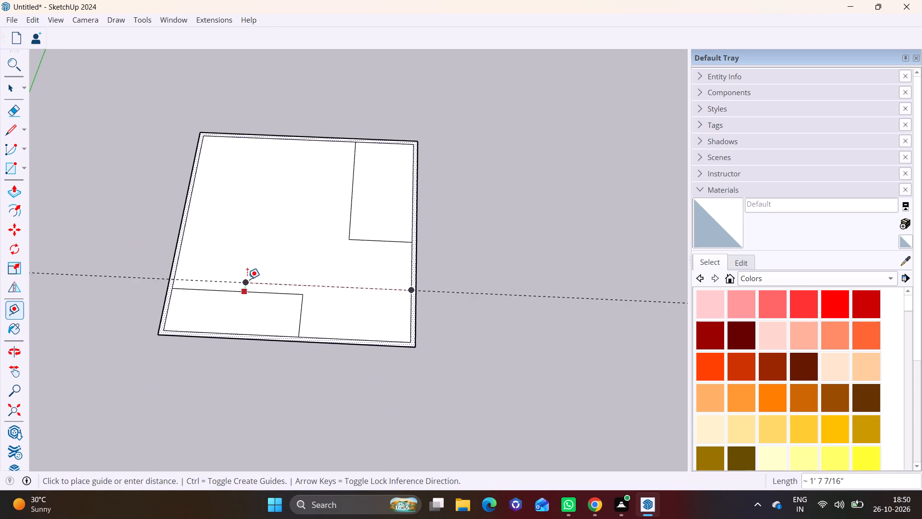
key(9)
key(shift+quotedbl)
key(Return)
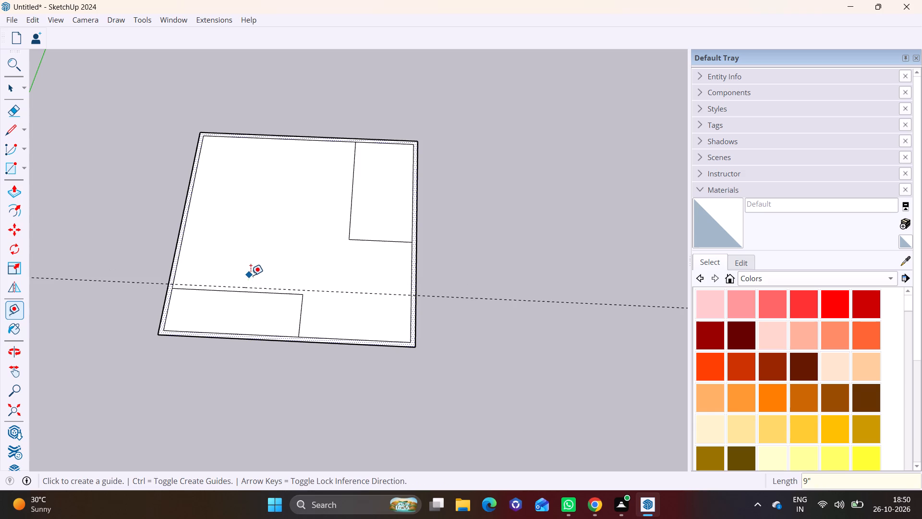
Place a guide parallel to the front-left room's short line, 9" outside it.
click(302, 309)
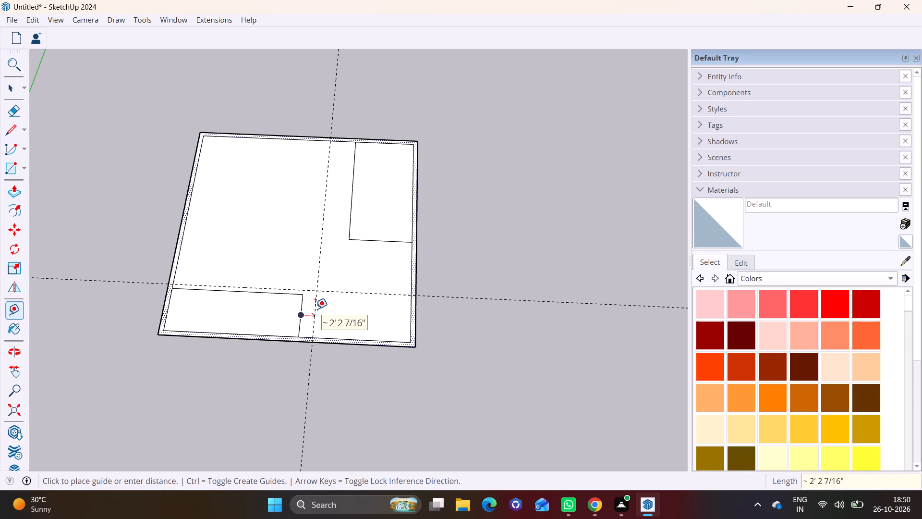
key(9)
key(shift+quotedbl)
key(Return)
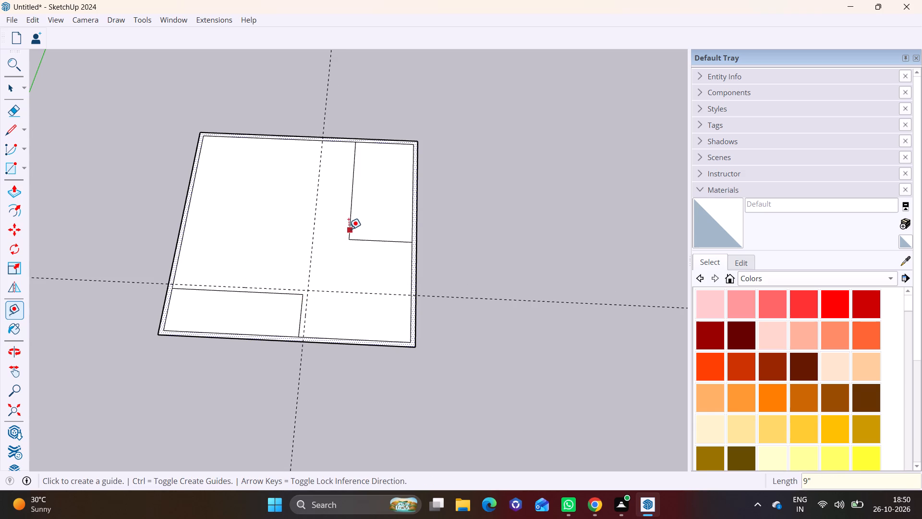
Place guides 9" outside both lines of the back-right room, one parallel to each.
click(349, 218)
text(9")
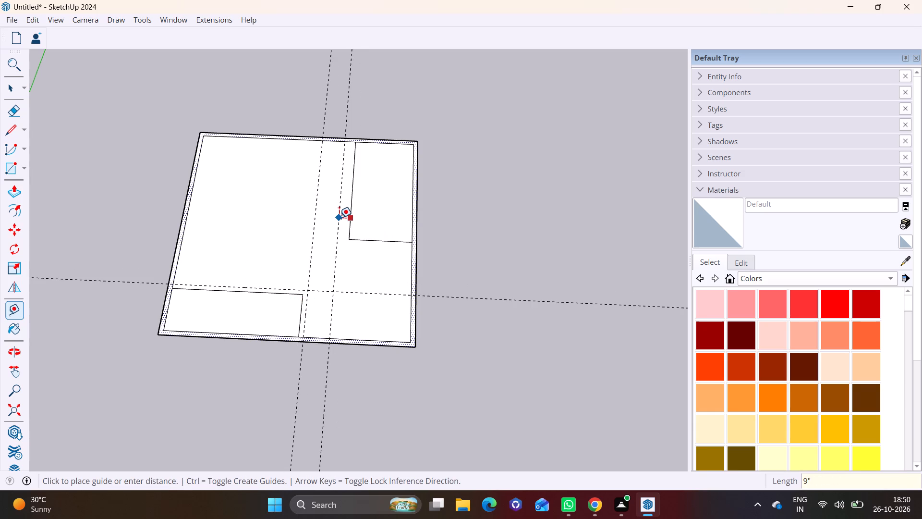
key(Return)
click(377, 238)
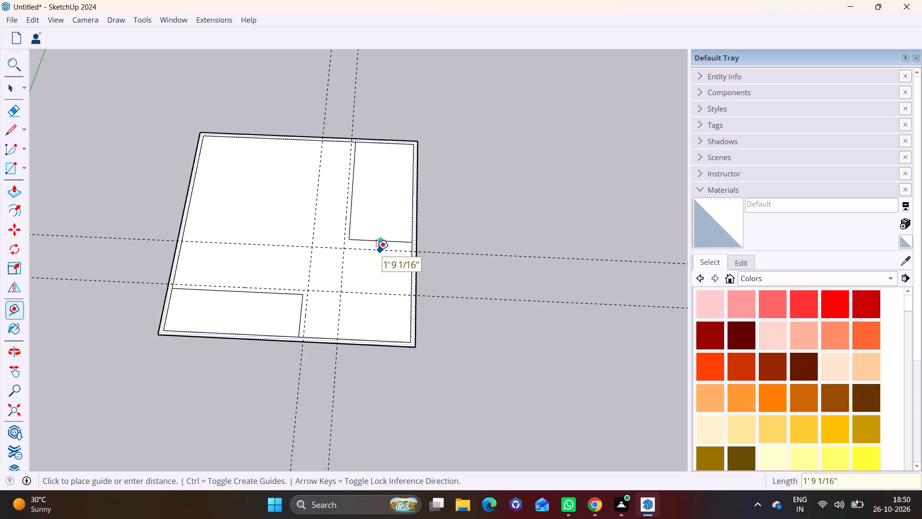
text(9")
key(Return)
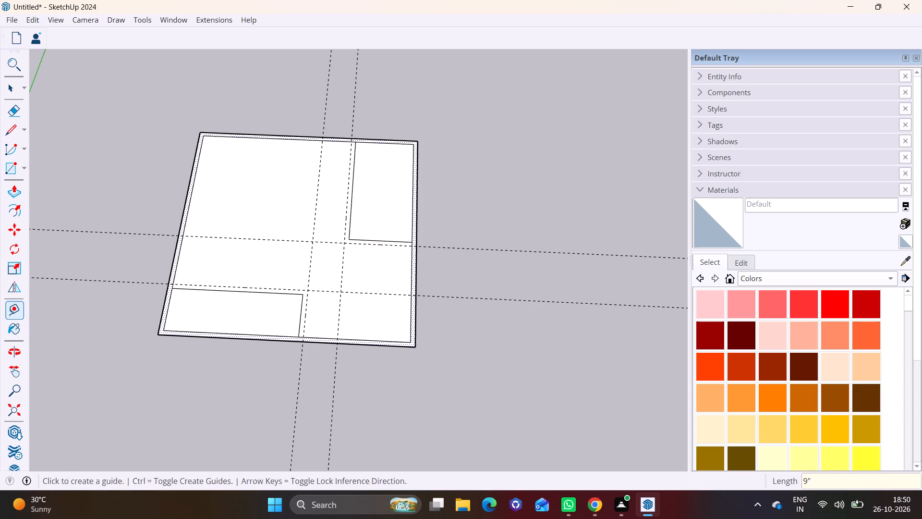
Draw the front-left room's outer partition outline along the guides, from the inner left edge round to the inner front edge.
click(6, 126)
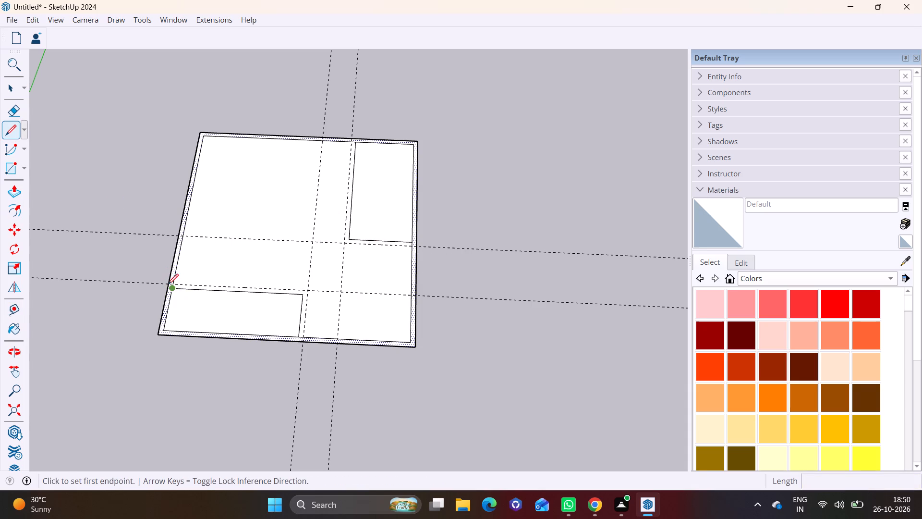
scroll(166, 284, up, 4)
click(176, 283)
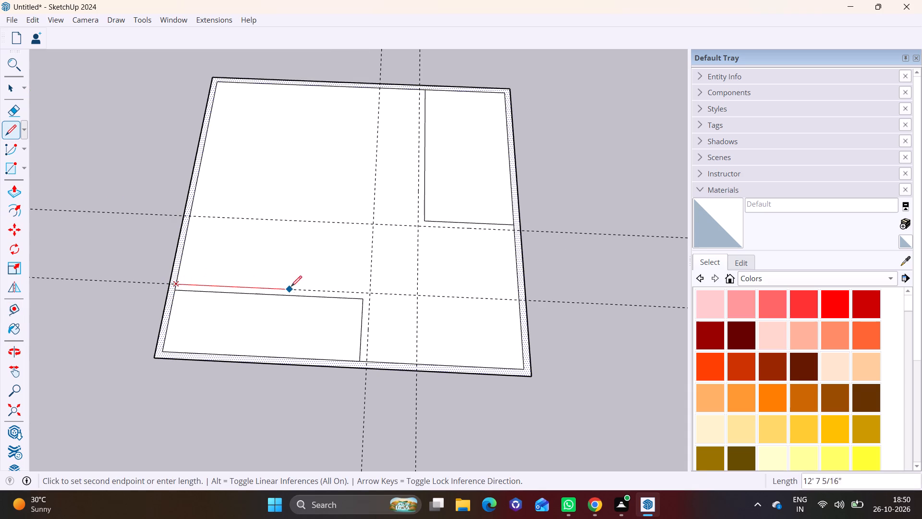
click(371, 289)
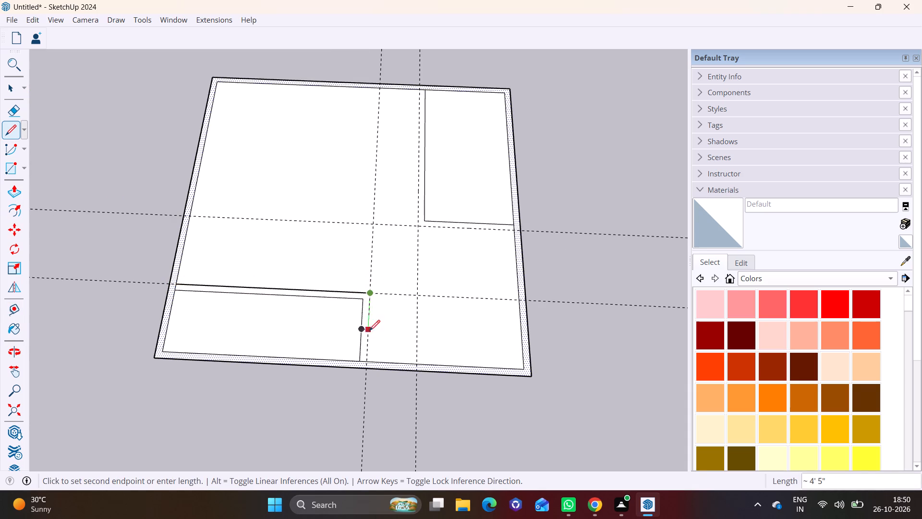
click(370, 362)
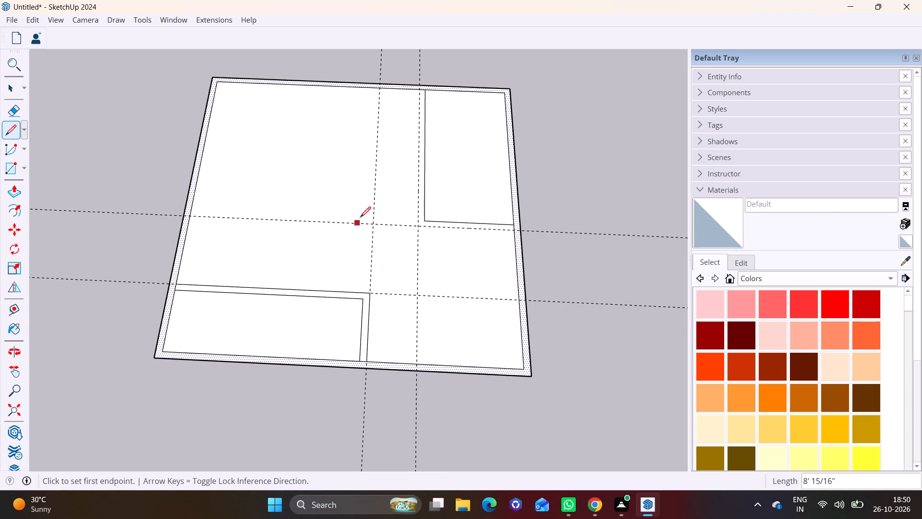
Draw the back-right room's outer partition outline along the guides, from the inner back edge round to the inner right edge.
click(418, 90)
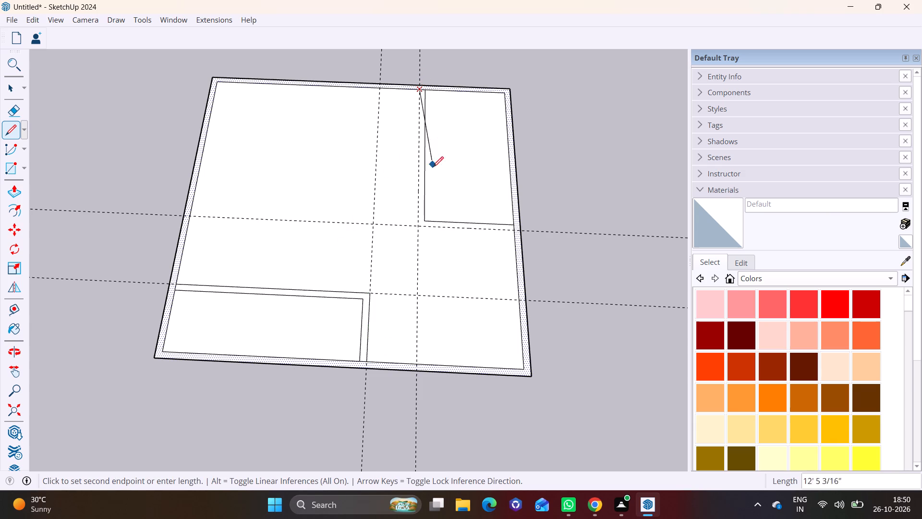
click(420, 225)
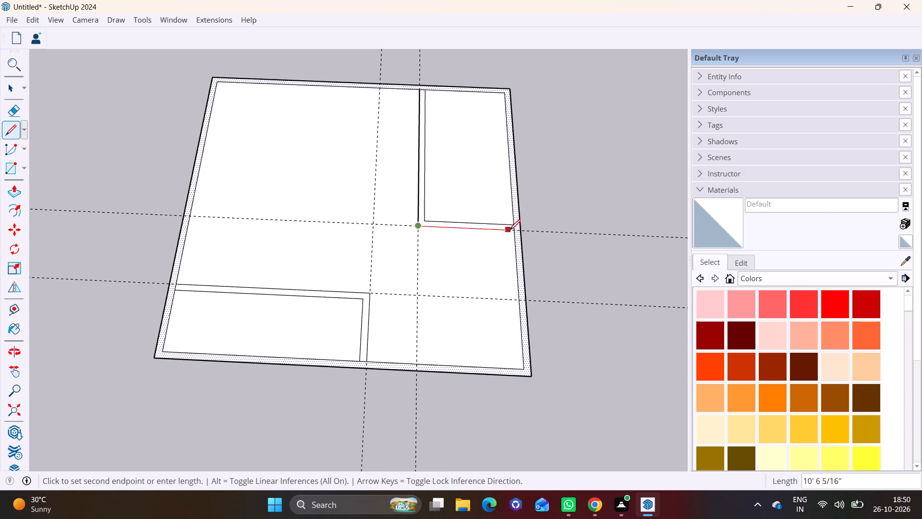
click(511, 233)
scroll(514, 238, up, 7)
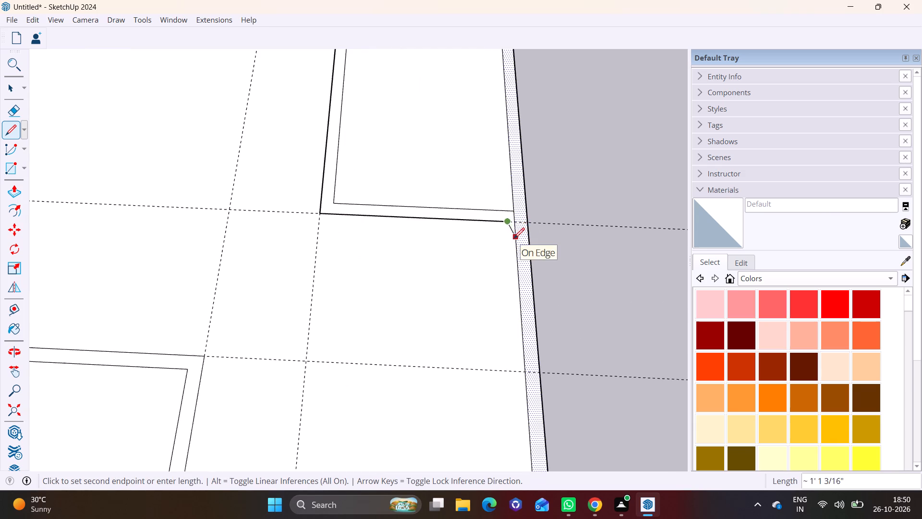
click(512, 223)
click(514, 222)
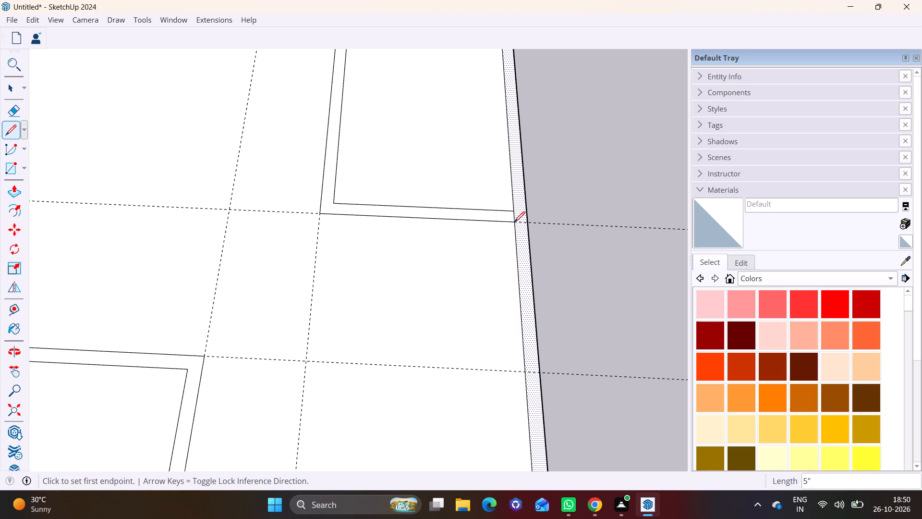
Erase all four construction guides from the plan.
scroll(498, 229, down, 12)
click(14, 111)
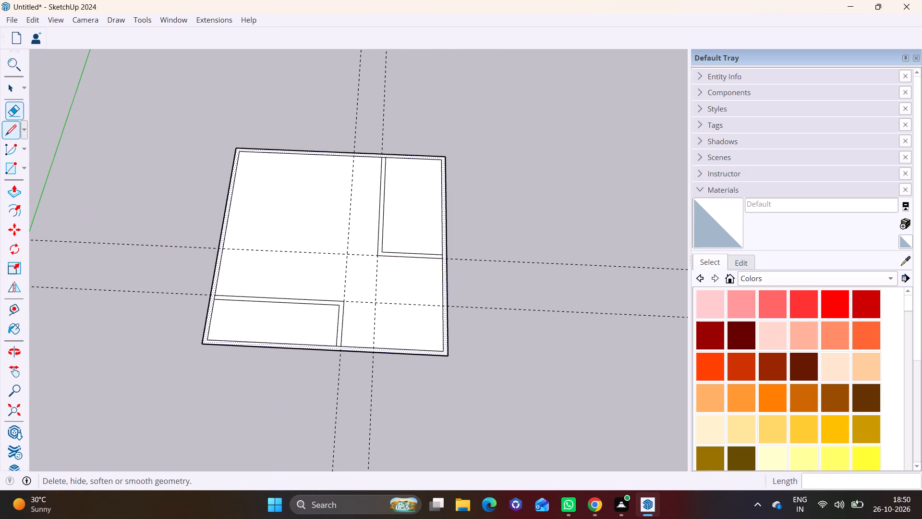
drag(293, 227, 297, 270)
drag(314, 266, 398, 276)
drag(374, 283, 384, 315)
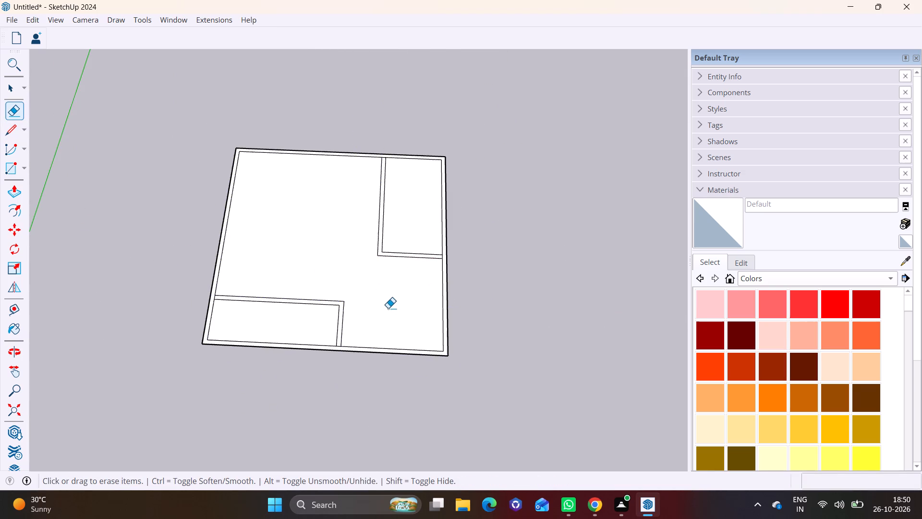
Extend the front-left room's two room-side partition lines across the 9" outer wall to the left and front outer edges.
scroll(395, 288, up, 3)
scroll(166, 272, up, 3)
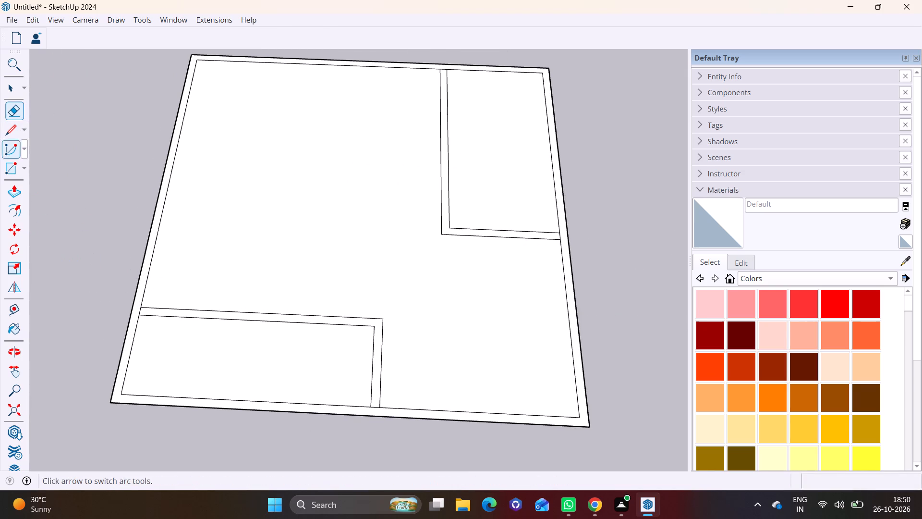
click(6, 129)
scroll(143, 315, up, 4)
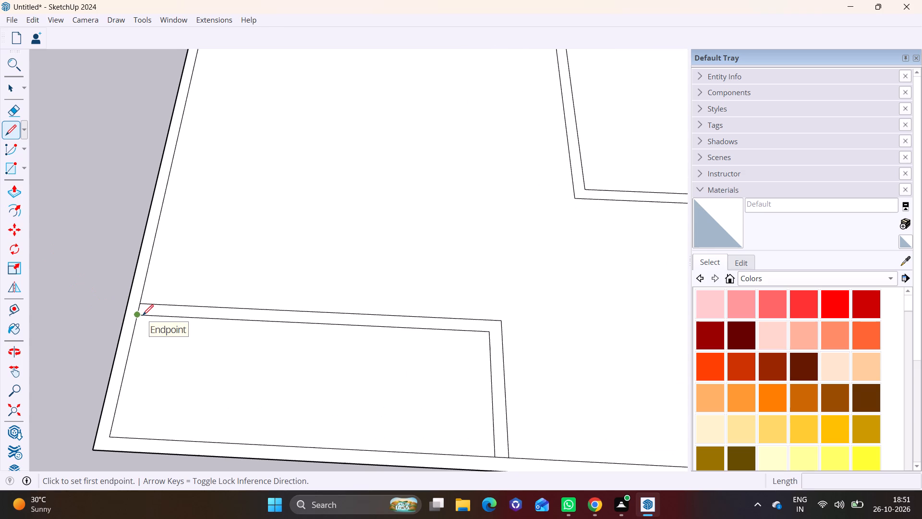
click(136, 316)
click(124, 315)
scroll(256, 336, down, 2)
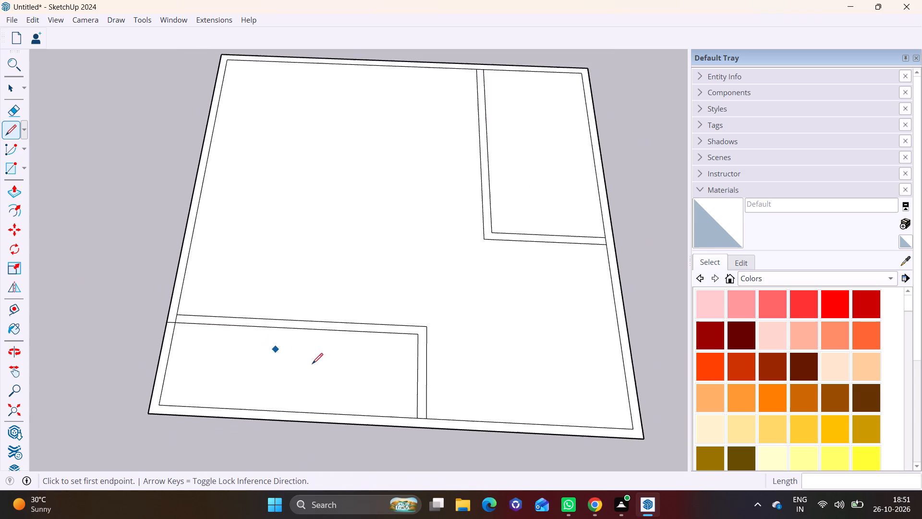
scroll(312, 364, down, 4)
click(408, 408)
click(404, 421)
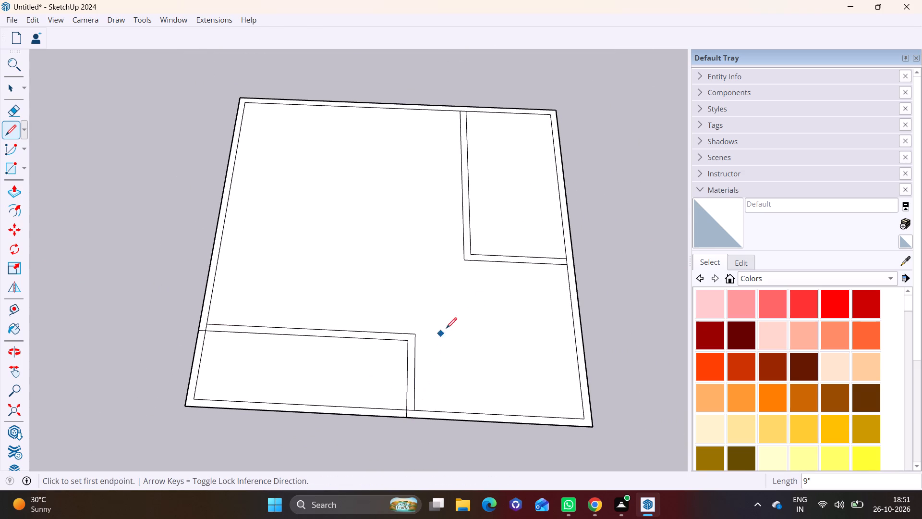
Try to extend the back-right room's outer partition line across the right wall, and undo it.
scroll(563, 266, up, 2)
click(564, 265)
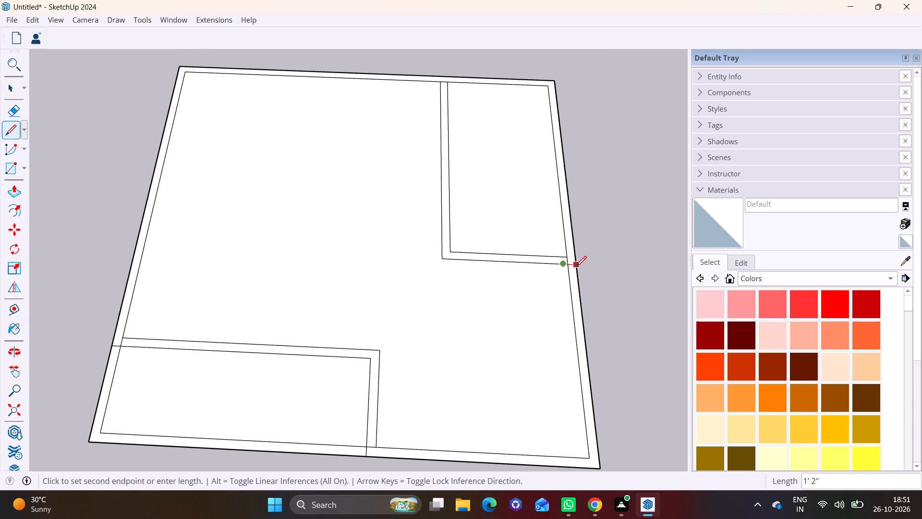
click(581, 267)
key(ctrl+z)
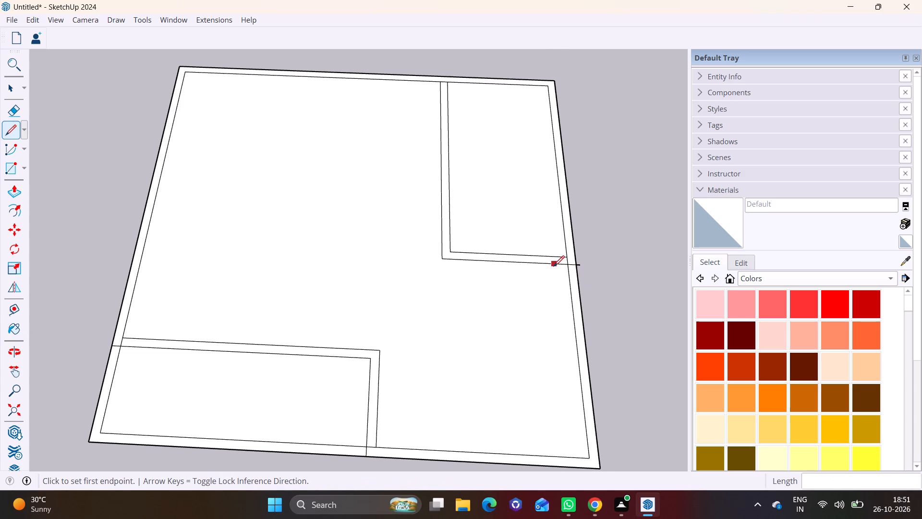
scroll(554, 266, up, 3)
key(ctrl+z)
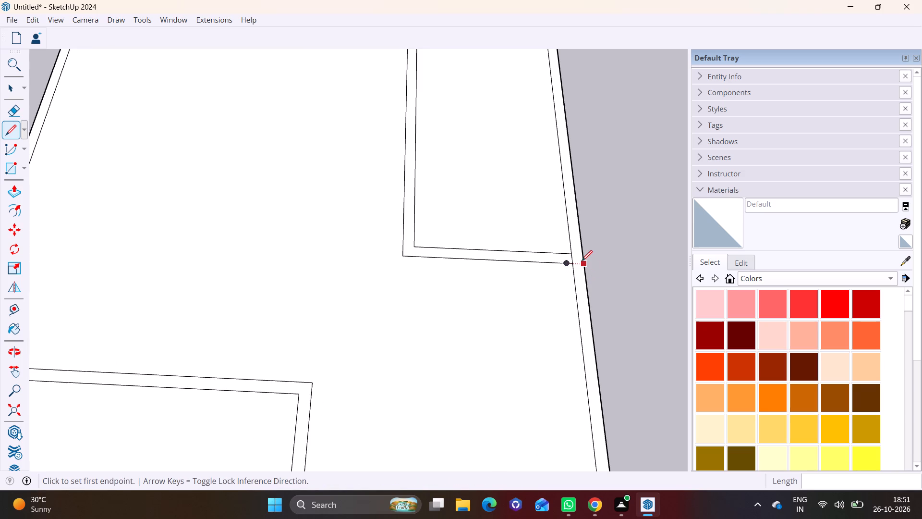
Extend the back-right room's outer partition lines across the outer wall to the right and back outer edges.
click(570, 263)
click(581, 262)
scroll(471, 218, down, 3)
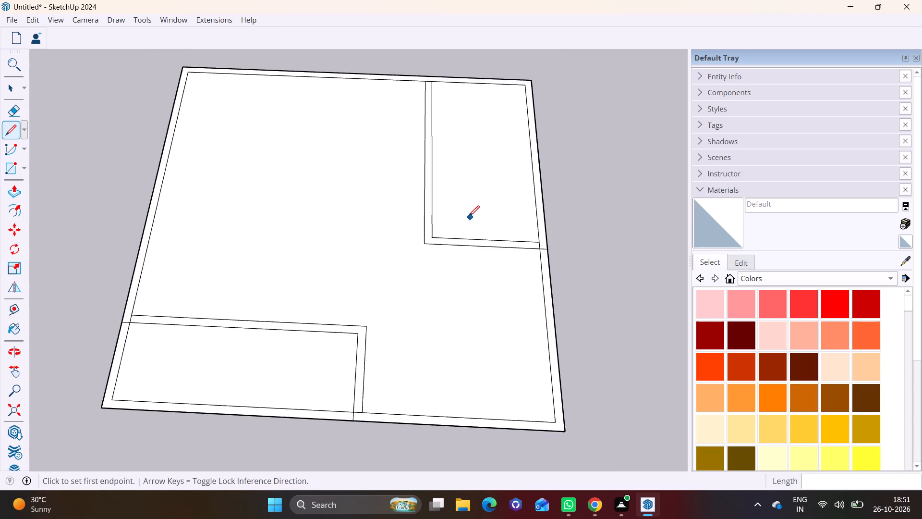
scroll(469, 216, down, 3)
scroll(469, 21, up, 6)
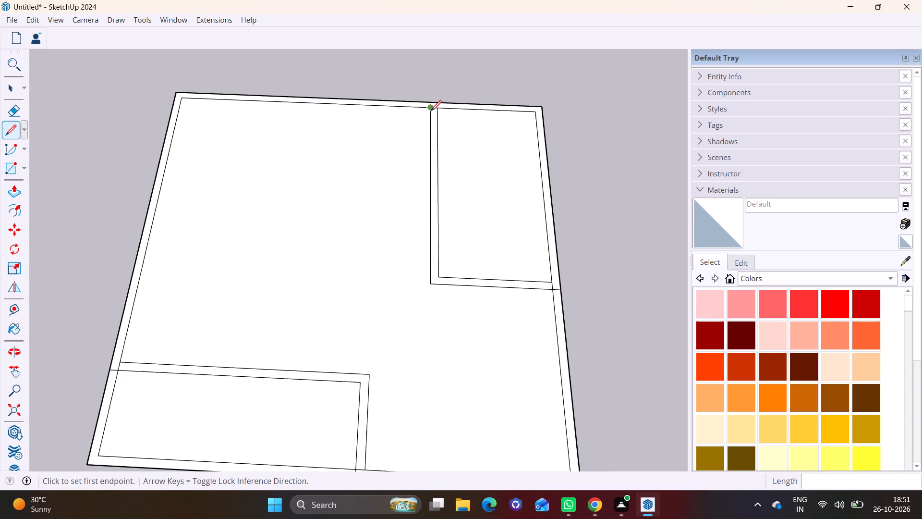
click(431, 111)
click(429, 103)
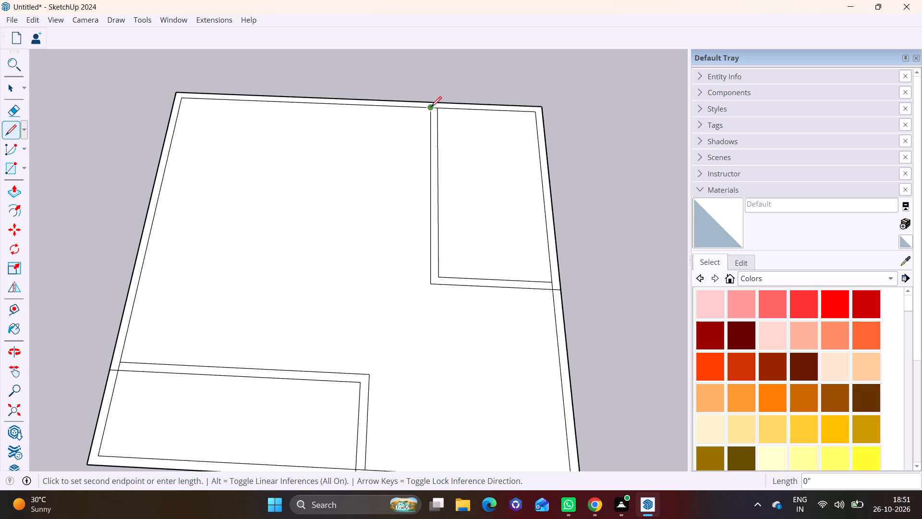
click(431, 102)
Erase the inner wall edge segments between the paired partition lines at the left, front, right and back wall junctions.
scroll(432, 126, down, 1)
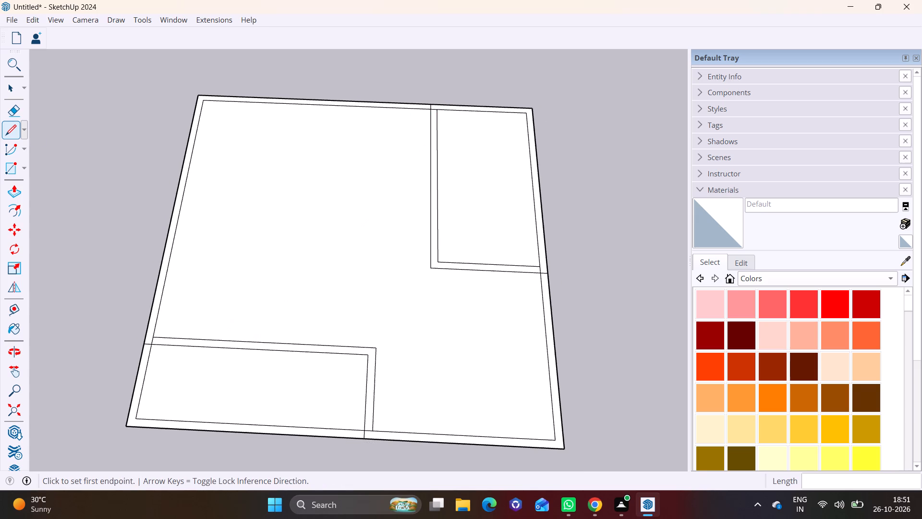
click(16, 111)
scroll(156, 348, up, 6)
drag(149, 336, 156, 336)
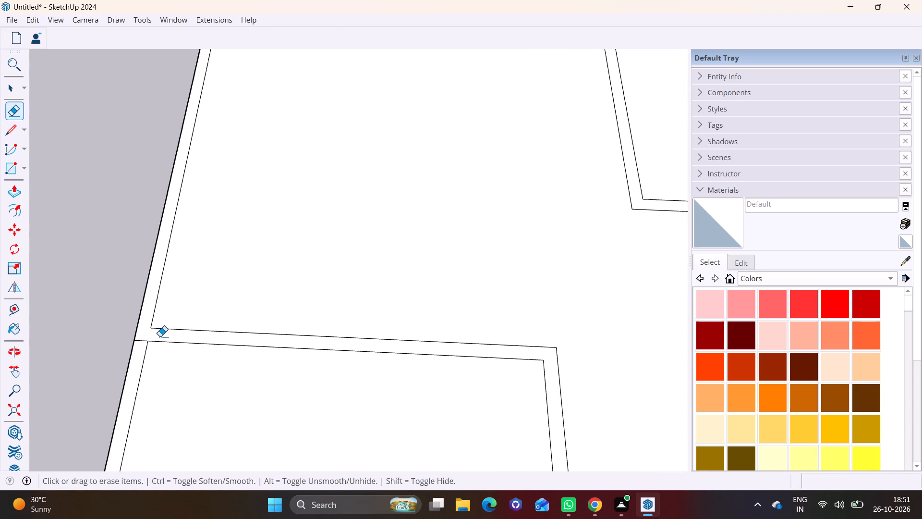
scroll(340, 332, down, 7)
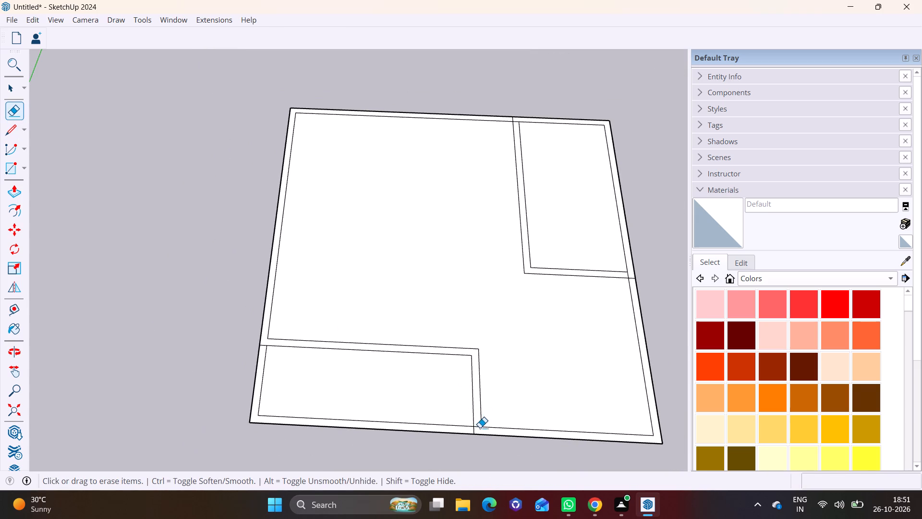
click(478, 427)
scroll(653, 285, up, 6)
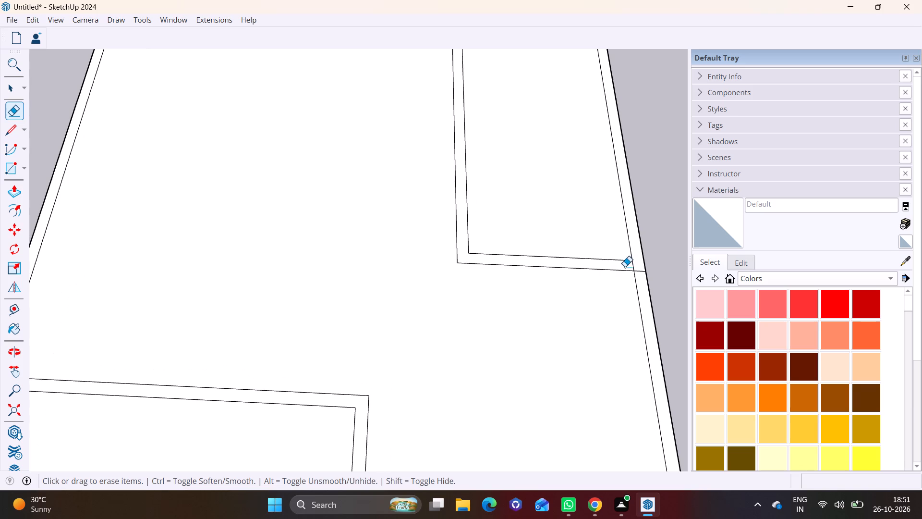
click(633, 265)
scroll(561, 228, down, 4)
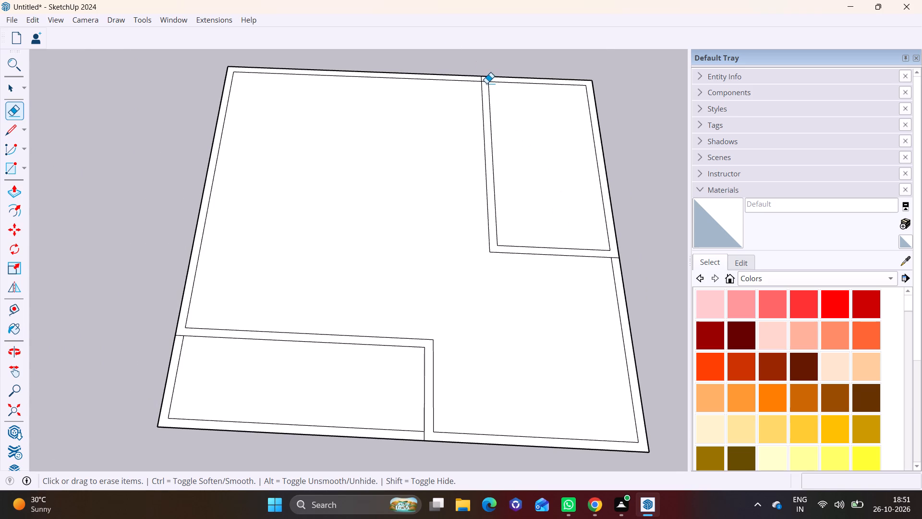
click(485, 83)
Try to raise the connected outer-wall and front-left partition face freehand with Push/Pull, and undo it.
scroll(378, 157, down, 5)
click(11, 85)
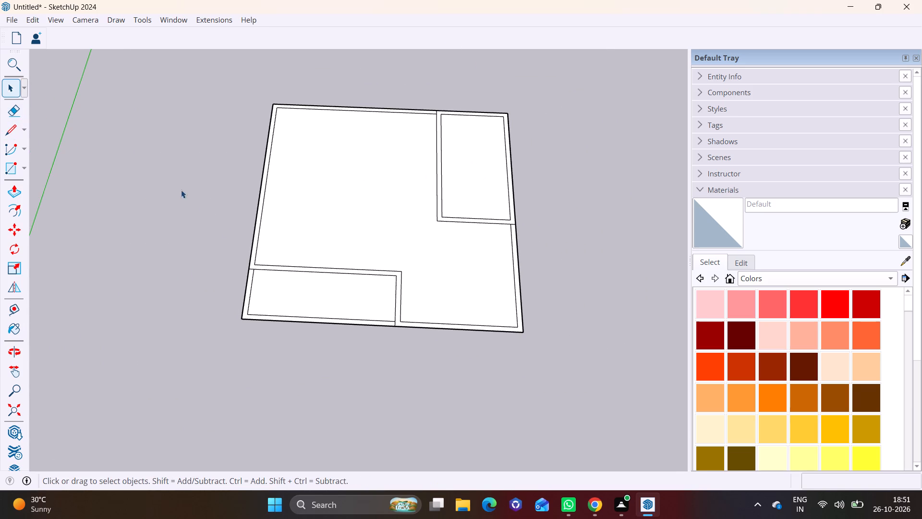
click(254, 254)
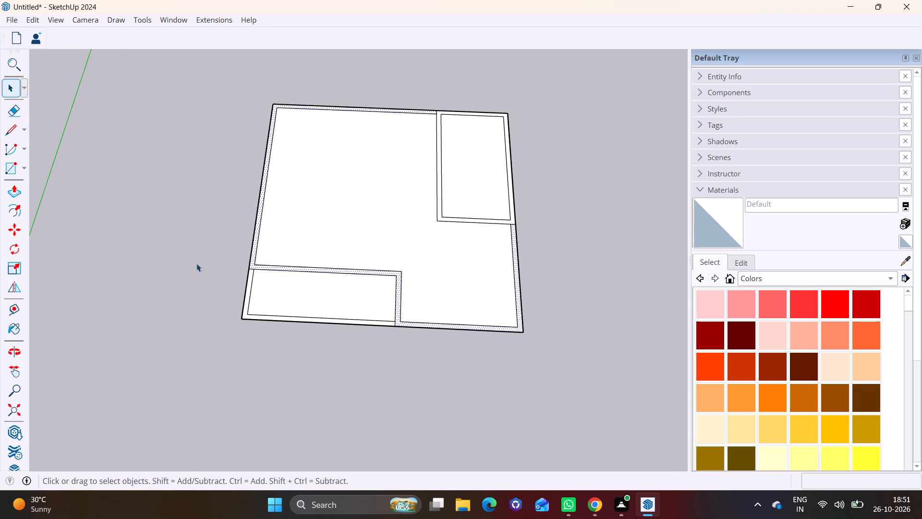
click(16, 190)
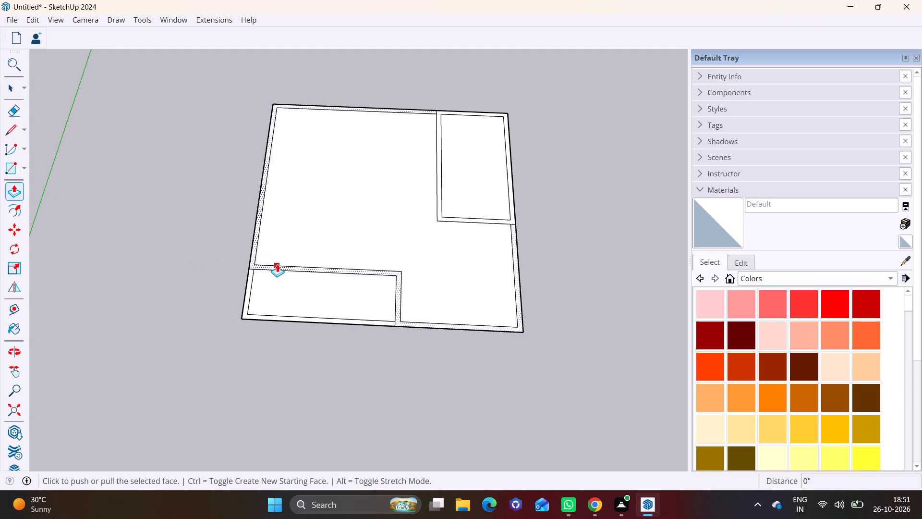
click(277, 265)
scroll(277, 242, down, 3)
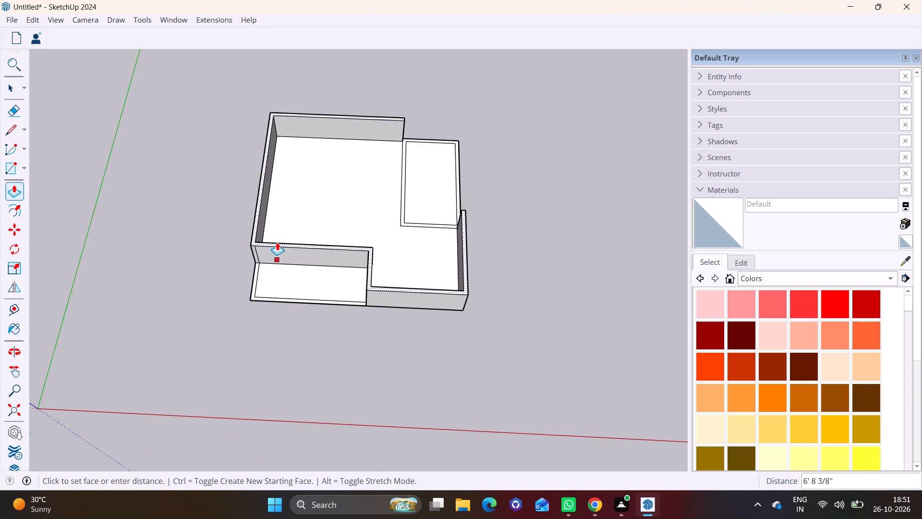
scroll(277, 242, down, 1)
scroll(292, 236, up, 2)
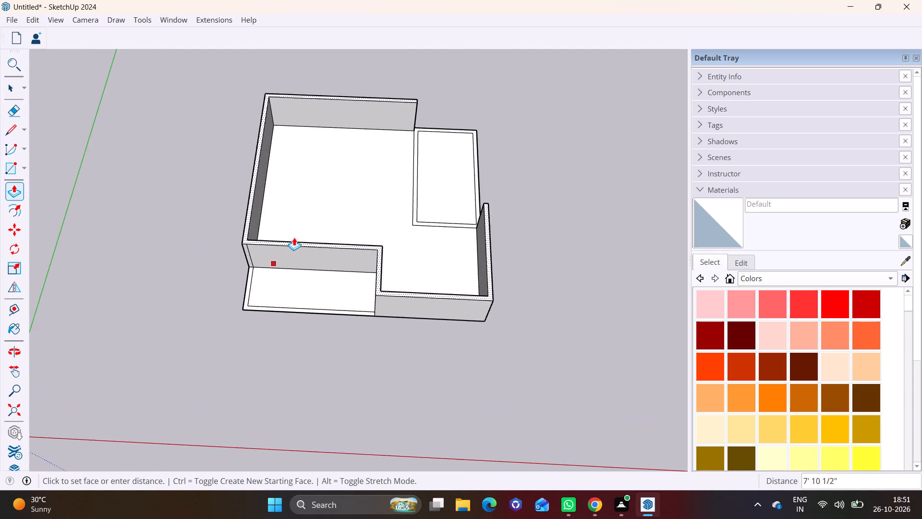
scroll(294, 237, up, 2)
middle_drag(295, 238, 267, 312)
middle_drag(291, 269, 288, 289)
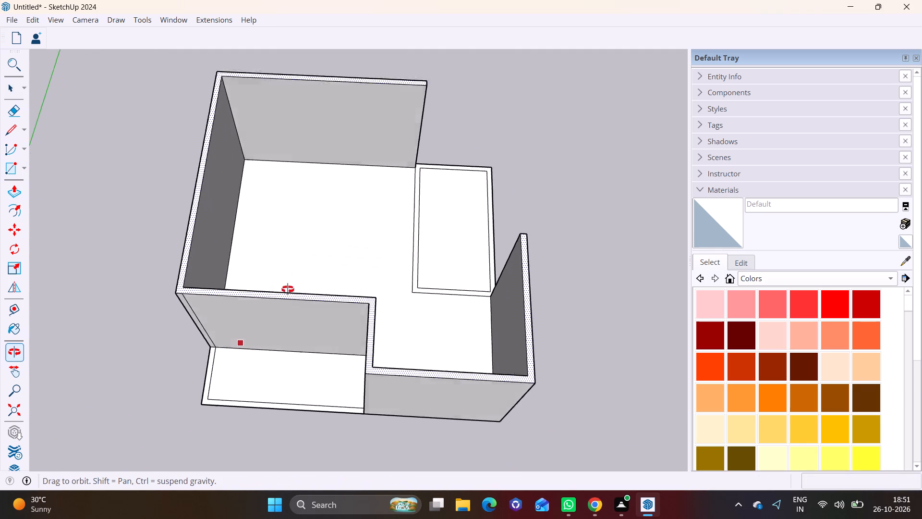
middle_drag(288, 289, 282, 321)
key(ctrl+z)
Extend the back-right room's two room-side partition lines across the 9" outer wall to the right and back outer edges.
scroll(475, 338, up, 1)
middle_drag(475, 338, 449, 345)
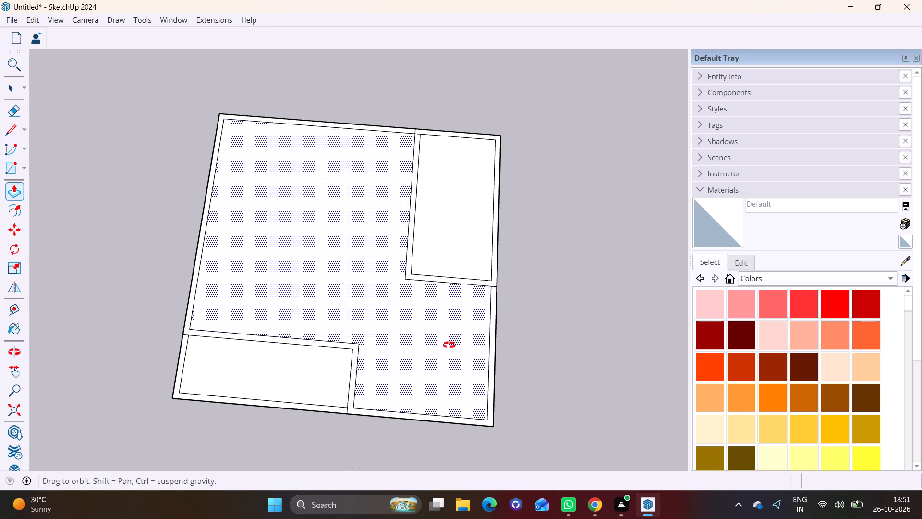
middle_drag(449, 345, 421, 352)
scroll(461, 308, up, 6)
middle_drag(480, 312, 514, 304)
scroll(499, 291, up, 2)
shift+middle_drag(462, 286, 436, 351)
shift+scroll(436, 346, up, 1)
scroll(436, 338, down, 7)
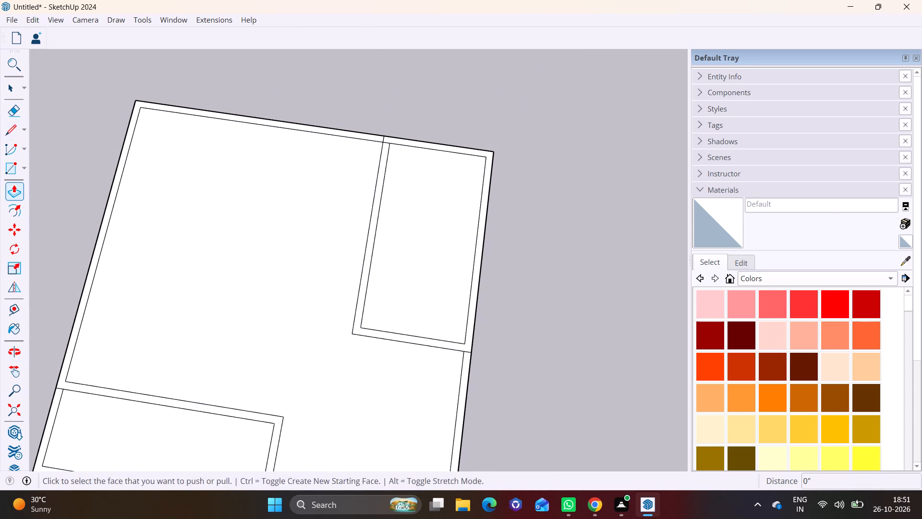
click(12, 127)
scroll(493, 301, up, 2)
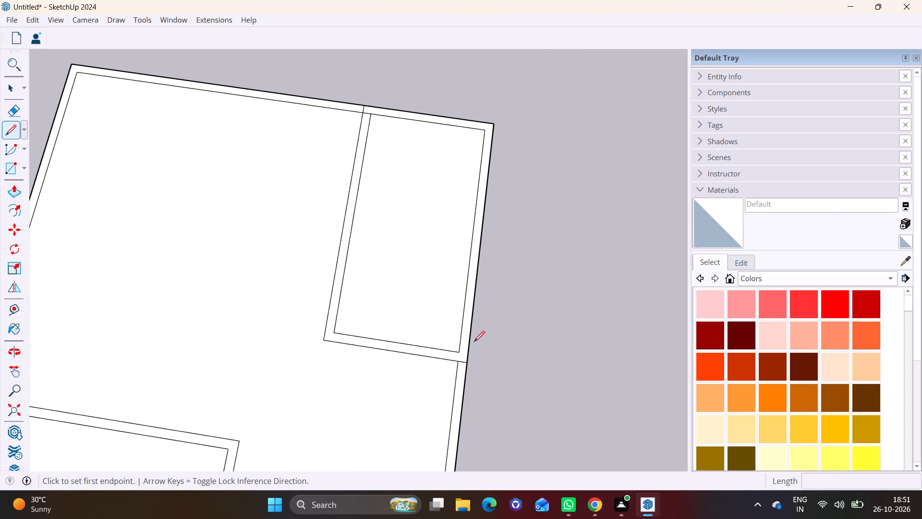
click(462, 353)
click(471, 353)
click(371, 117)
click(372, 106)
Erase the back-right room's outer partition lines where they cross the wall, plus the inner edge segment between the paired lines at the back.
click(17, 112)
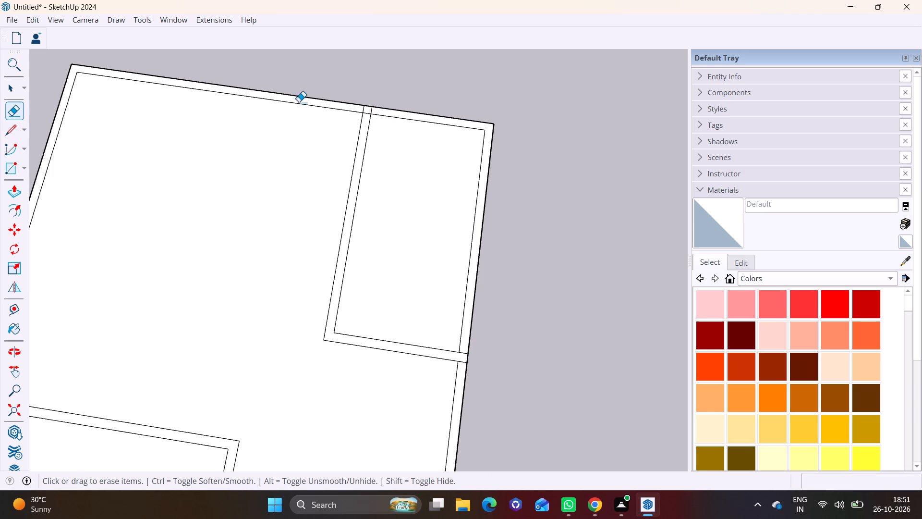
click(363, 111)
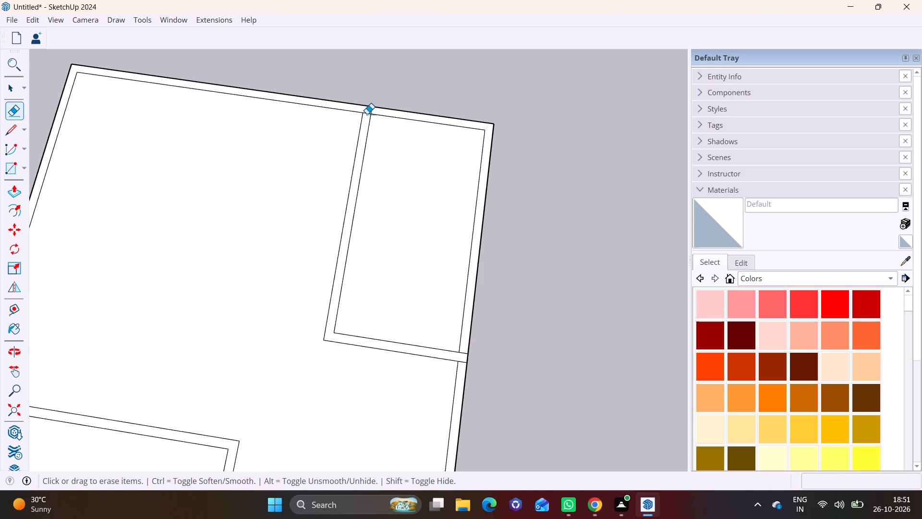
click(367, 114)
scroll(481, 375, up, 5)
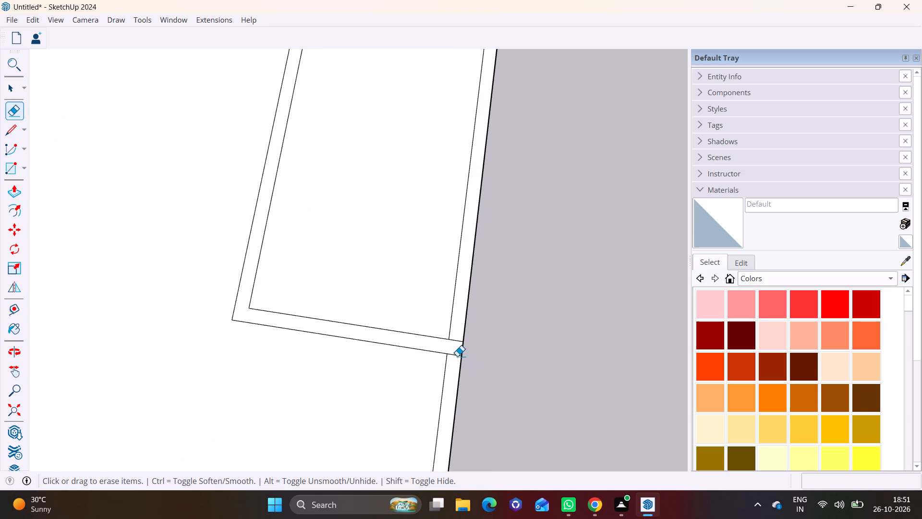
click(457, 357)
scroll(424, 334, down, 11)
scroll(199, 303, down, 1)
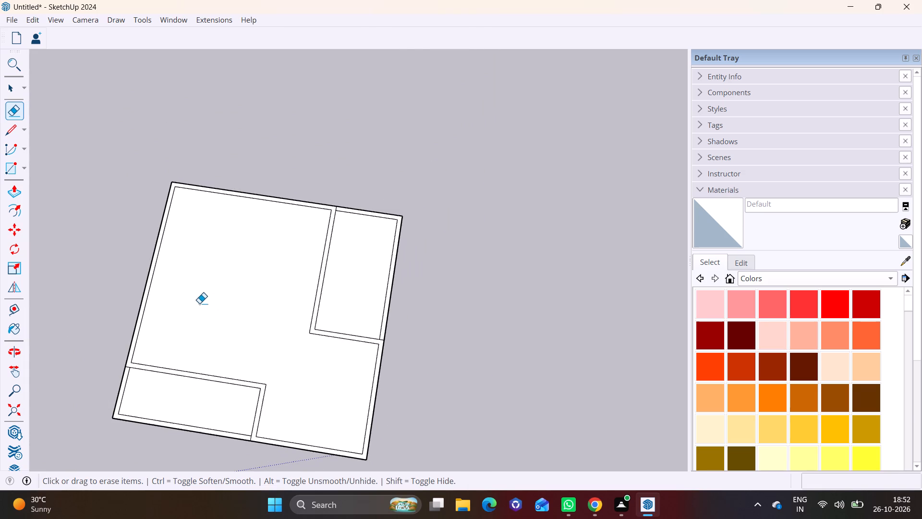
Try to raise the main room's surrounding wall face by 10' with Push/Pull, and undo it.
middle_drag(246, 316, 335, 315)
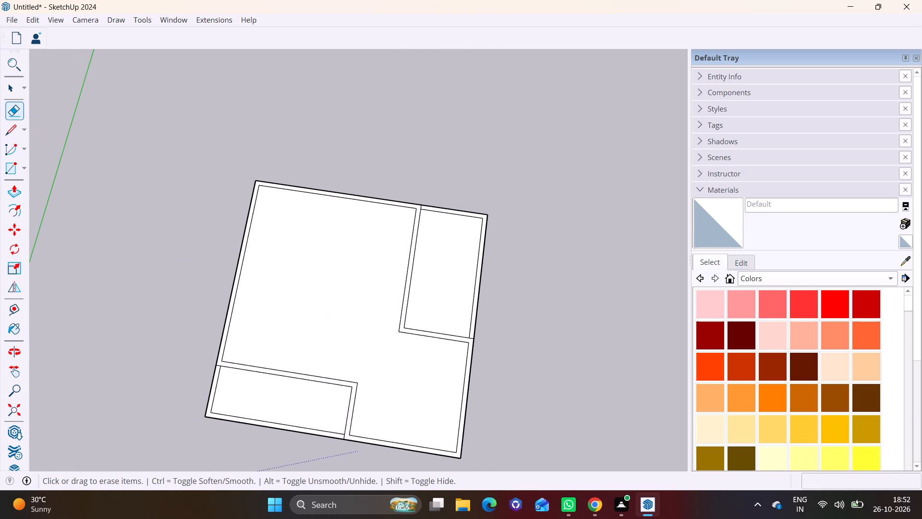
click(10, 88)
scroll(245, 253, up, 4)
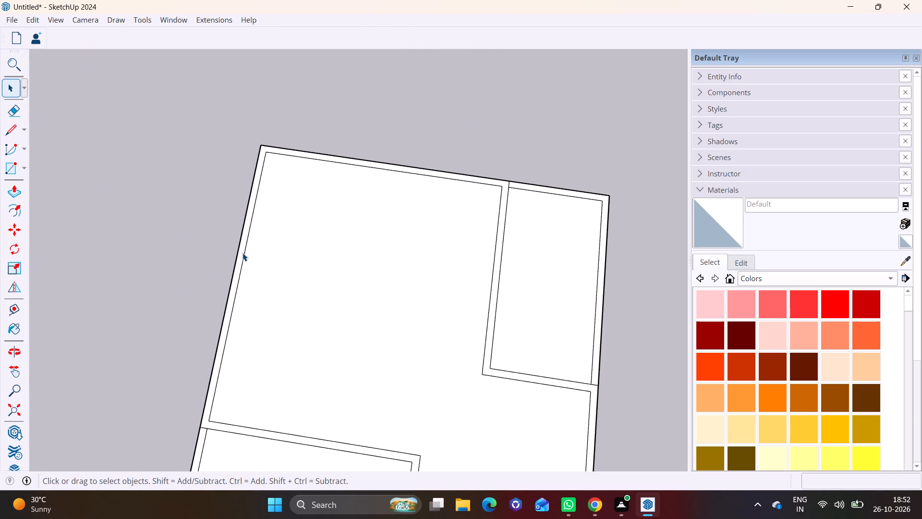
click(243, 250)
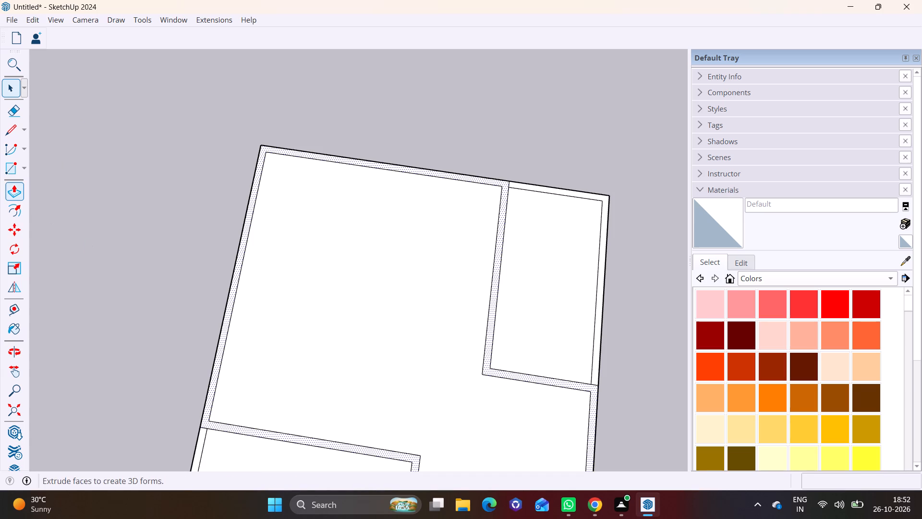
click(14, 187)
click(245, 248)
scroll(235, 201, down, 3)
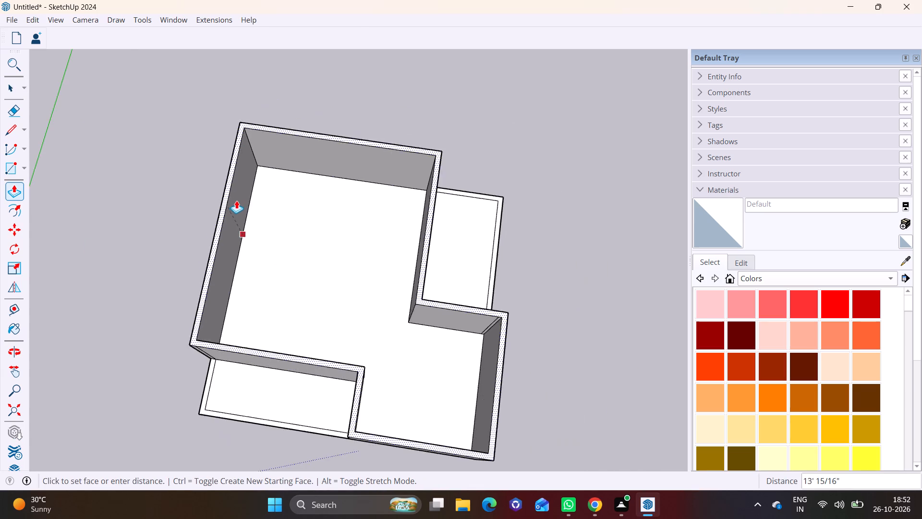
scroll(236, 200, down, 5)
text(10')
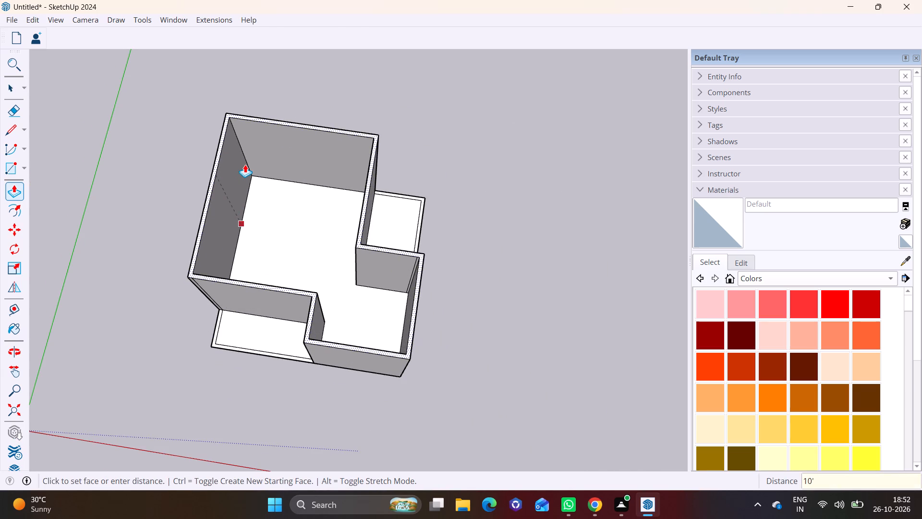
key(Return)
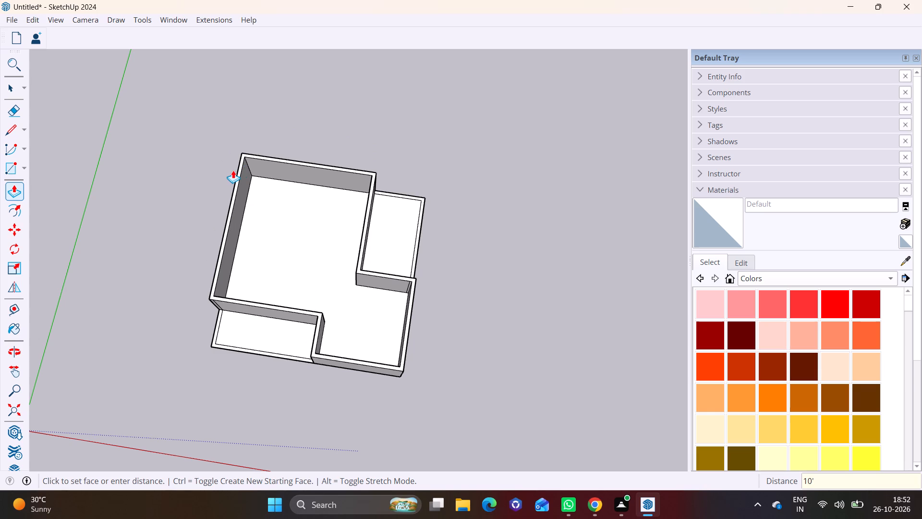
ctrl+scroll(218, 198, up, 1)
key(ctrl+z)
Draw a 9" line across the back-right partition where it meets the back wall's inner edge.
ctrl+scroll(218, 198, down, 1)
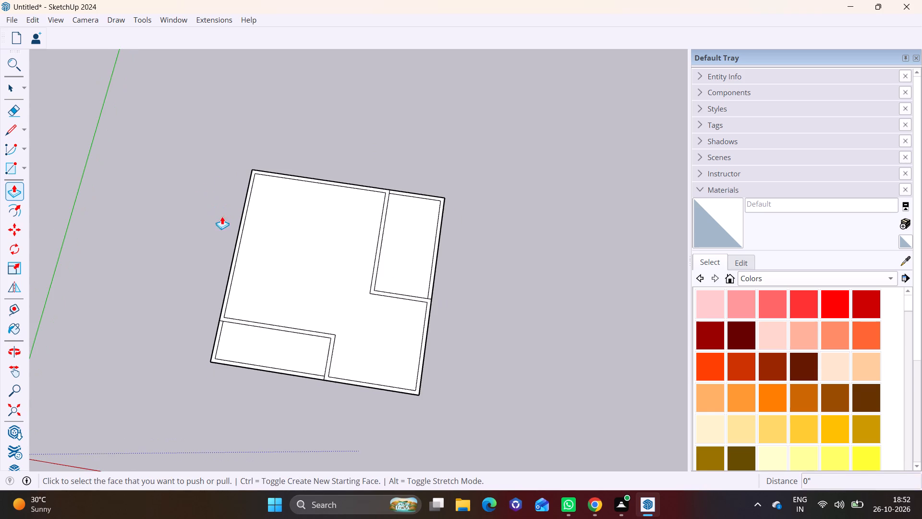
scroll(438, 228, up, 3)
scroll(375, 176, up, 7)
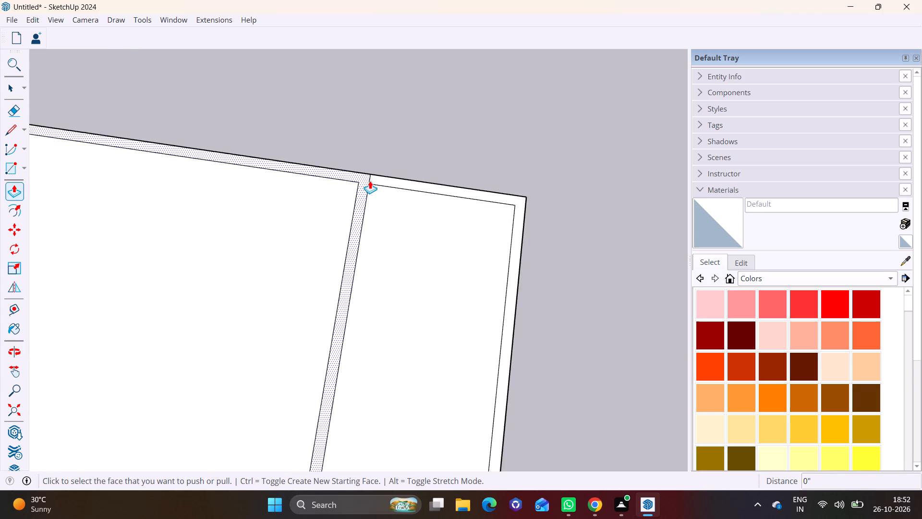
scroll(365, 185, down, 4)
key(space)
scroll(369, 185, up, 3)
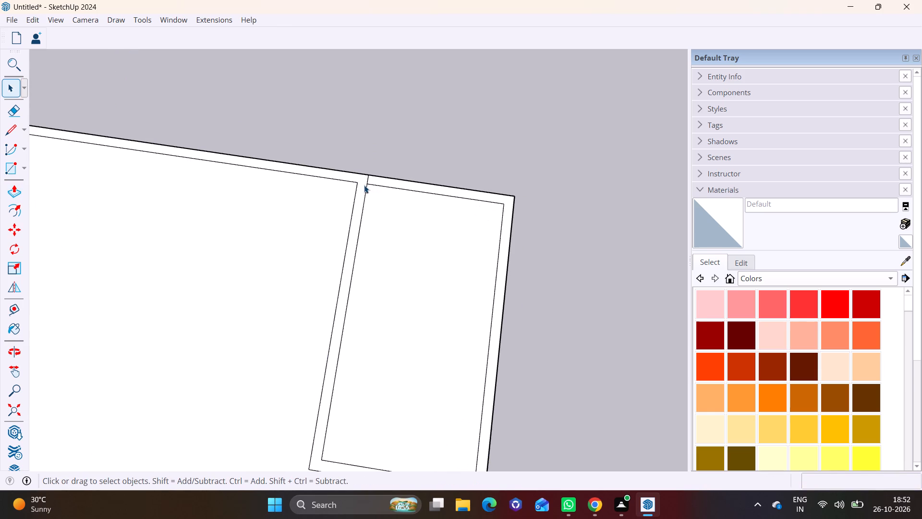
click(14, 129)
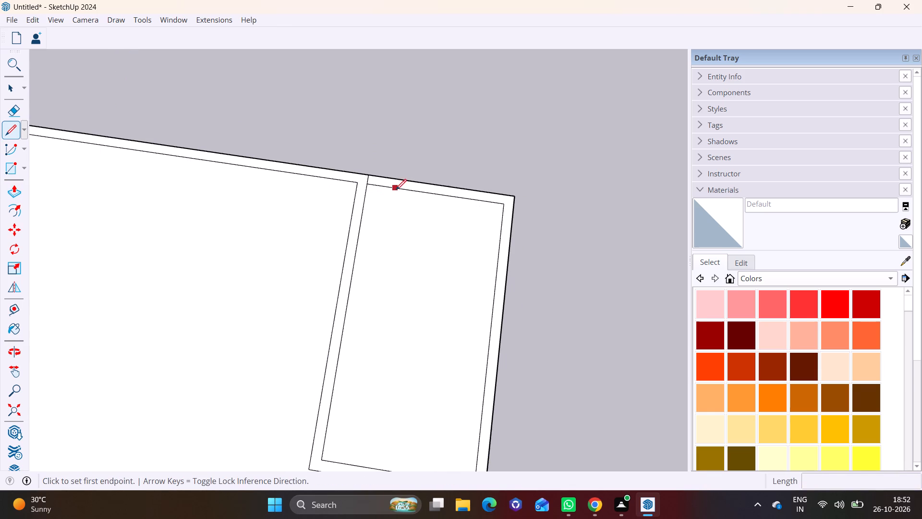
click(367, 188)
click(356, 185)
Extend the back wall's inner edge line across the right wall to the outer edge at the back-right corner.
scroll(496, 209, down, 2)
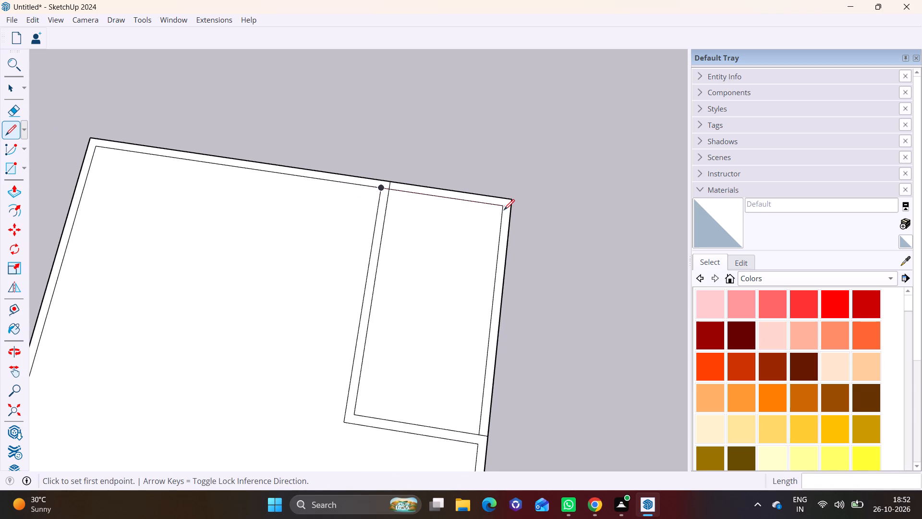
click(503, 208)
click(513, 209)
scroll(501, 325, down, 1)
middle_drag(511, 339, 506, 284)
scroll(403, 146, up, 2)
key(space)
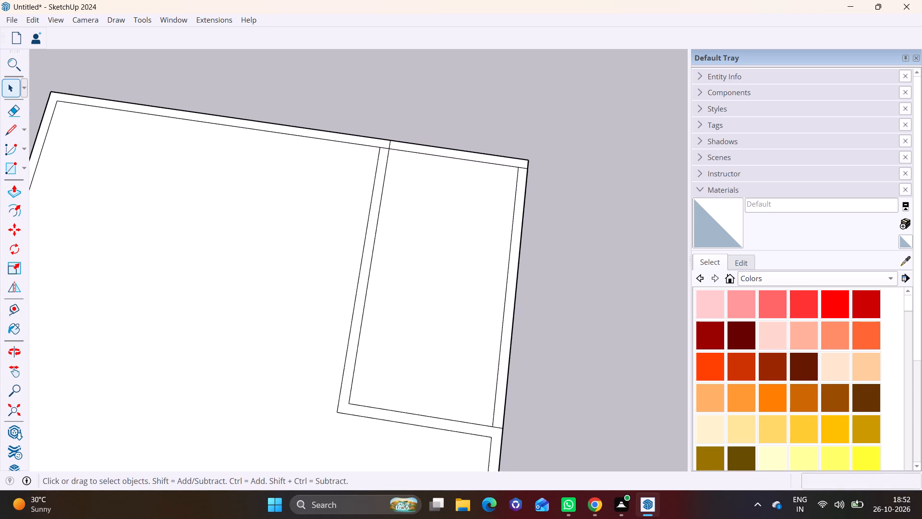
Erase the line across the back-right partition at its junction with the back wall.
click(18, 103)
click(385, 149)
Erase the front-left room's partition line segment that crosses the left outer wall.
scroll(327, 252, down, 2)
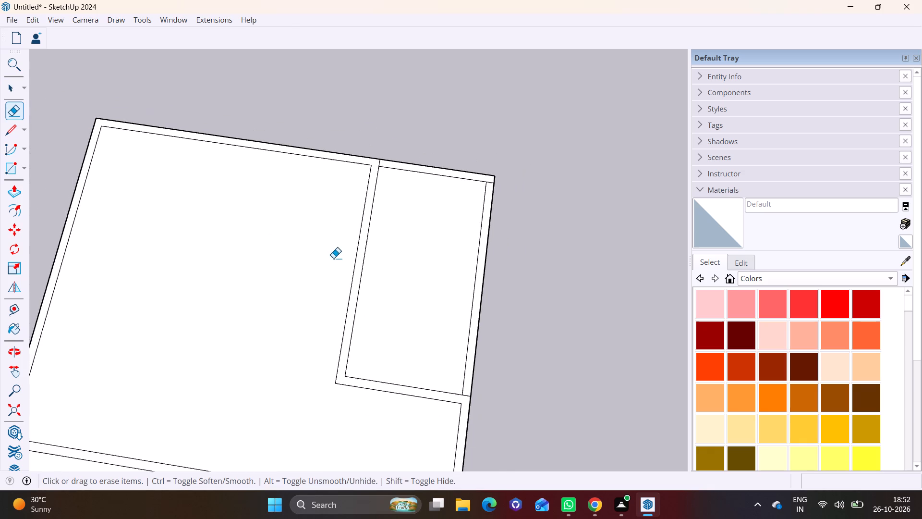
scroll(333, 258, down, 4)
shift+middle_drag(410, 280, 442, 168)
scroll(299, 329, up, 2)
shift+middle_drag(313, 331, 388, 274)
scroll(160, 231, up, 5)
click(213, 187)
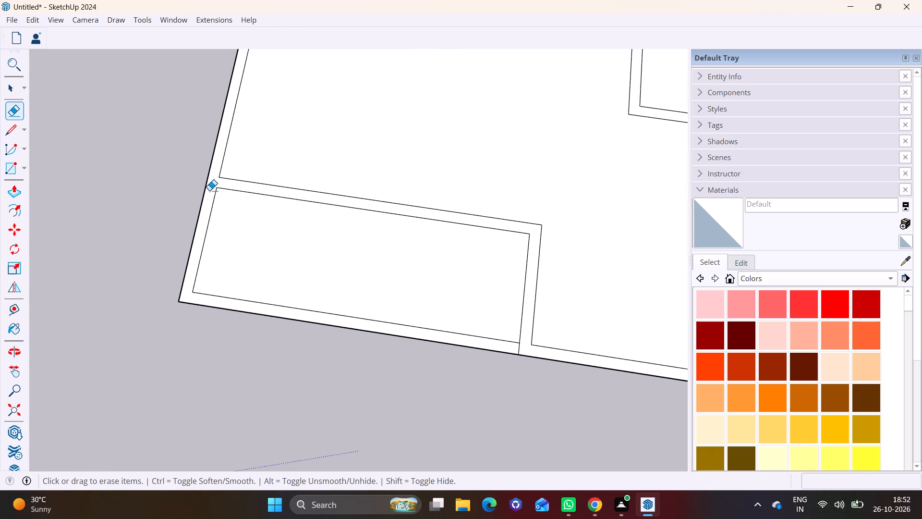
Extend the front wall's inner edge line 9" across the left wall to the outer edge at the front-left corner.
drag(10, 129, 16, 128)
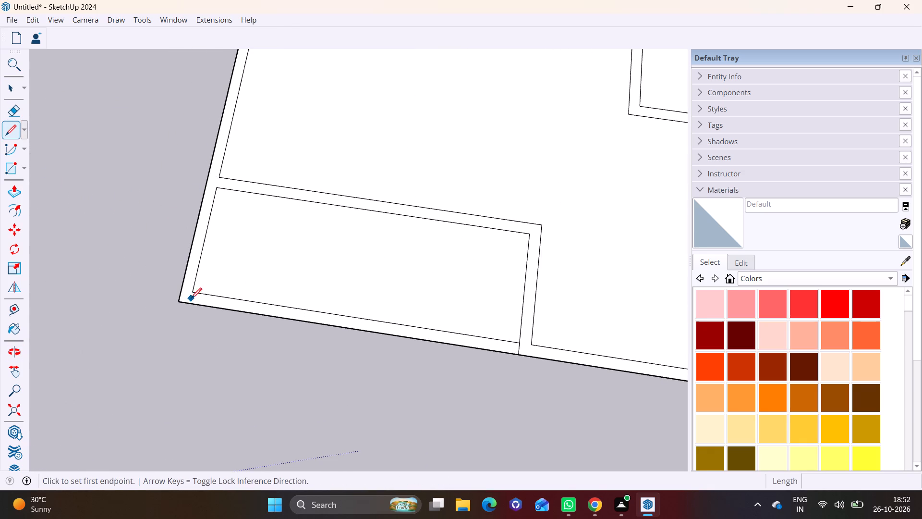
click(192, 293)
click(180, 291)
scroll(229, 270, down, 7)
middle_drag(283, 261, 253, 280)
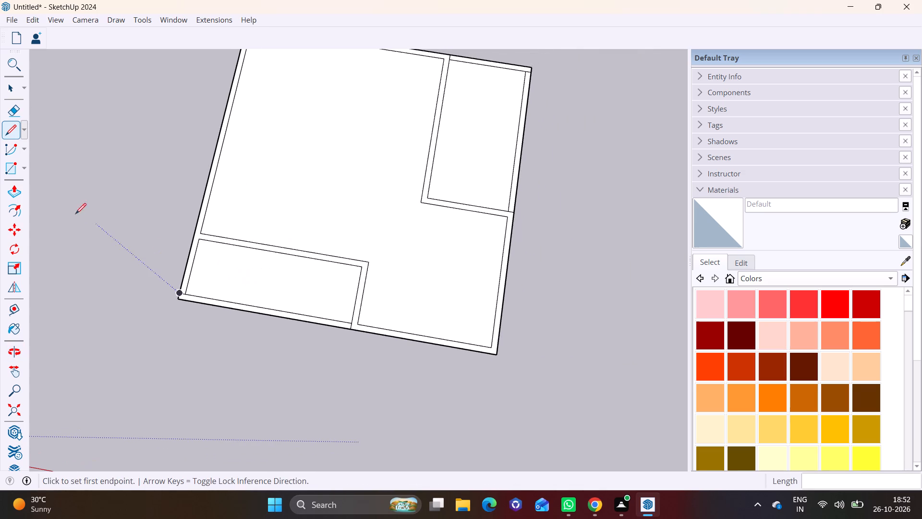
click(7, 93)
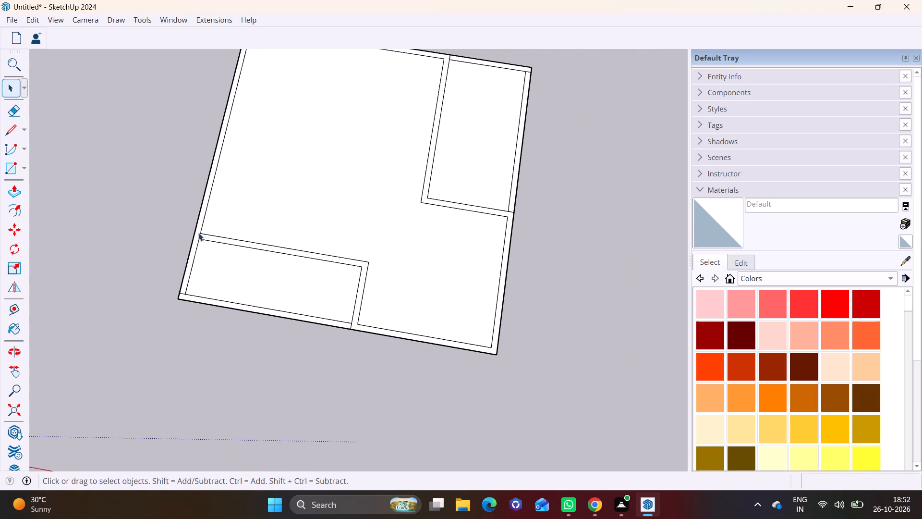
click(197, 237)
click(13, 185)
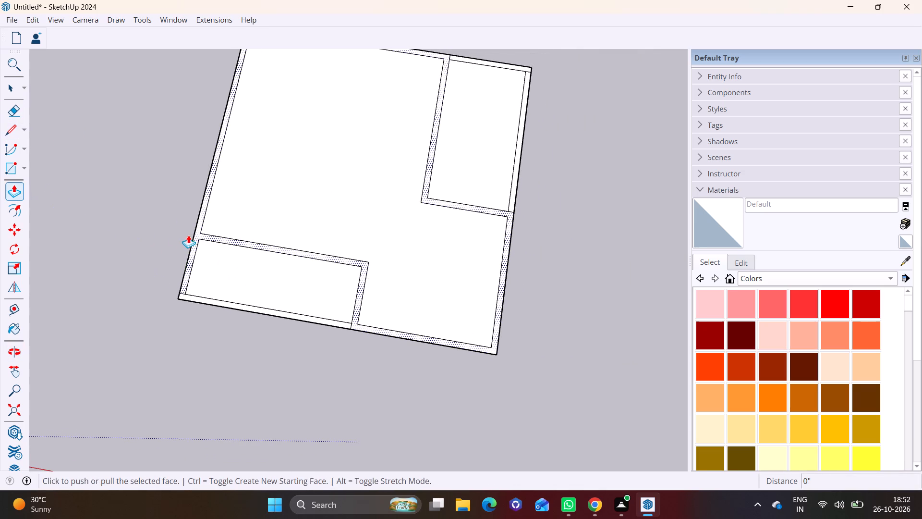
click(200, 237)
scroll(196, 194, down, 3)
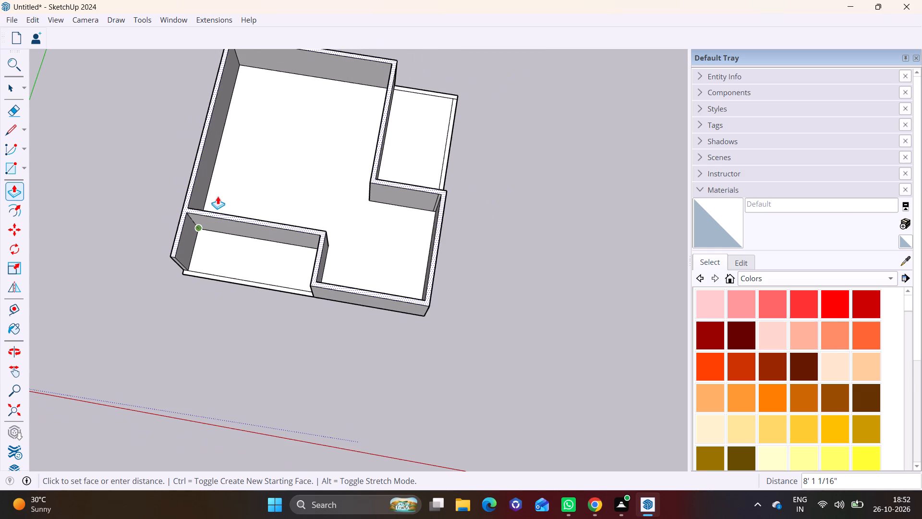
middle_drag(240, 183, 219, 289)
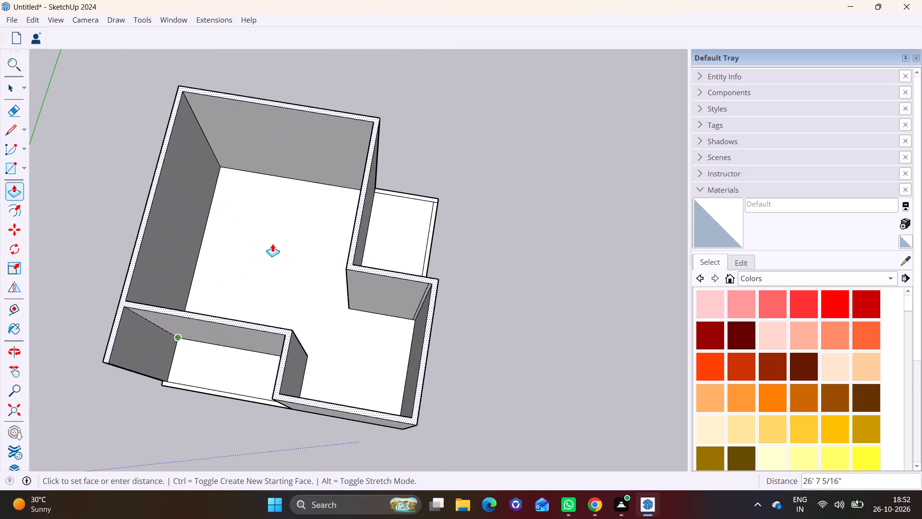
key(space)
Erase the short line crossing the back wall at its junction with the back-right room's partition.
scroll(352, 182, up, 10)
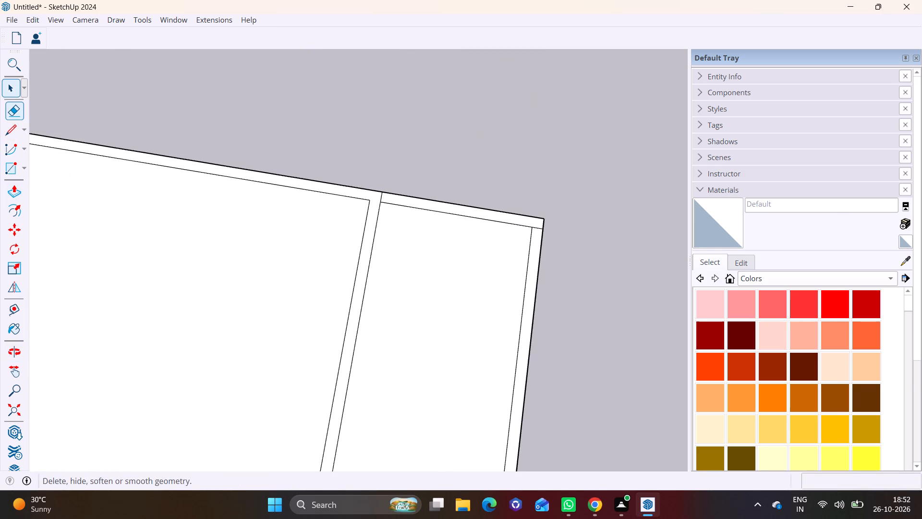
click(8, 110)
click(379, 196)
scroll(391, 219, down, 5)
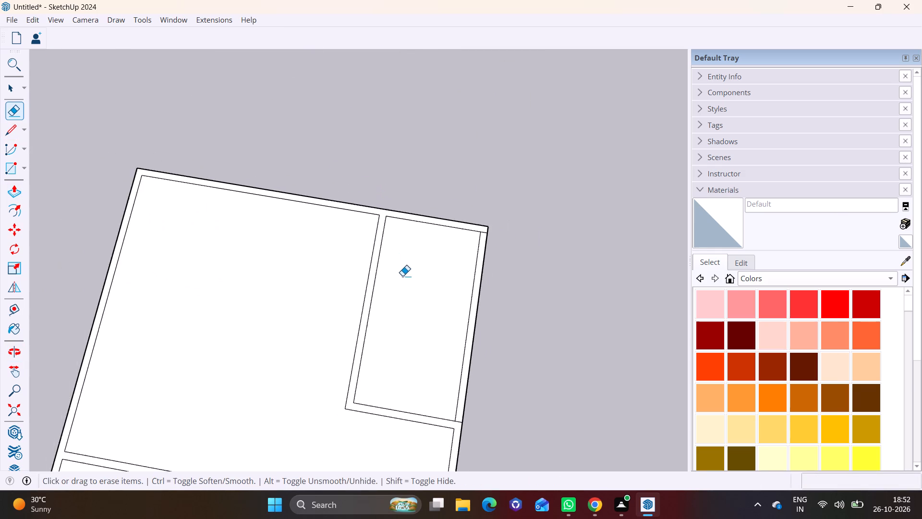
scroll(402, 276, down, 4)
shift+middle_drag(410, 300, 405, 210)
key(space)
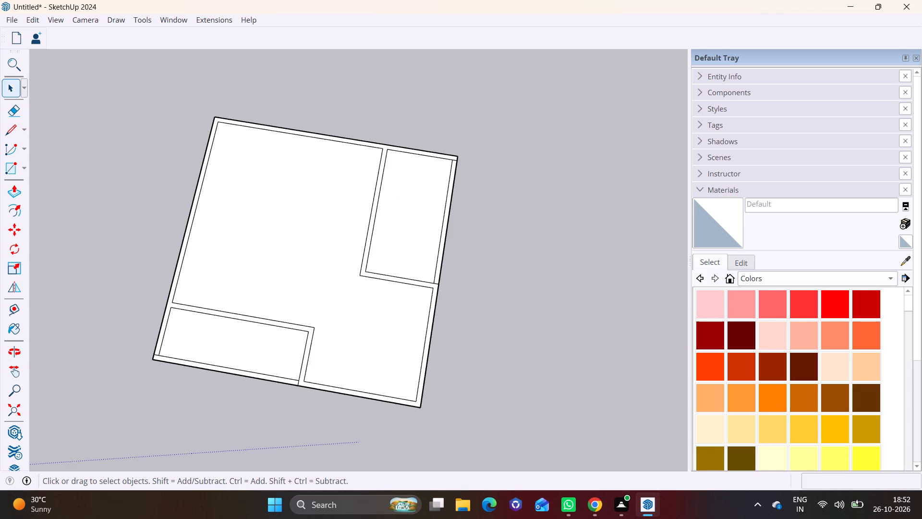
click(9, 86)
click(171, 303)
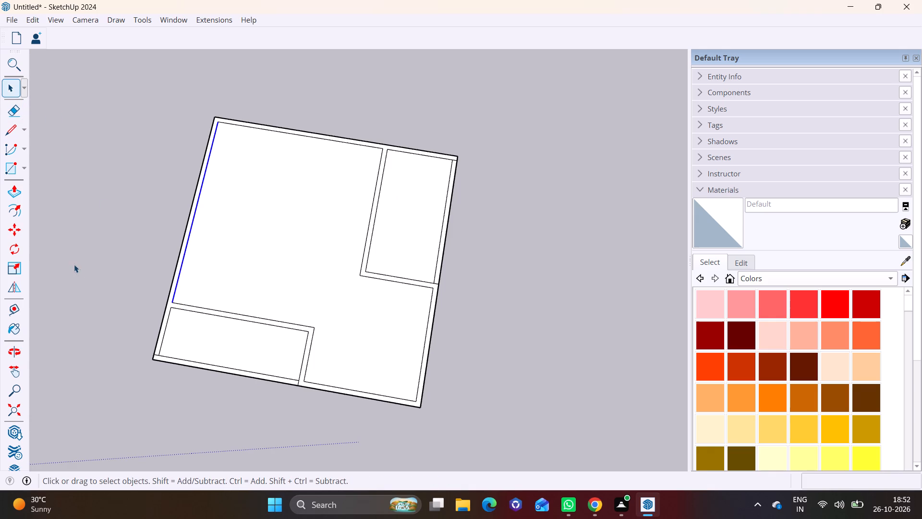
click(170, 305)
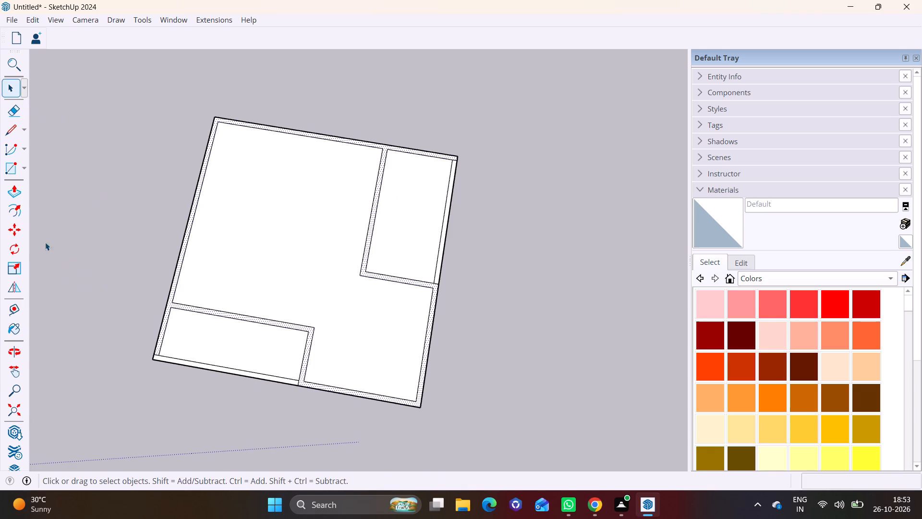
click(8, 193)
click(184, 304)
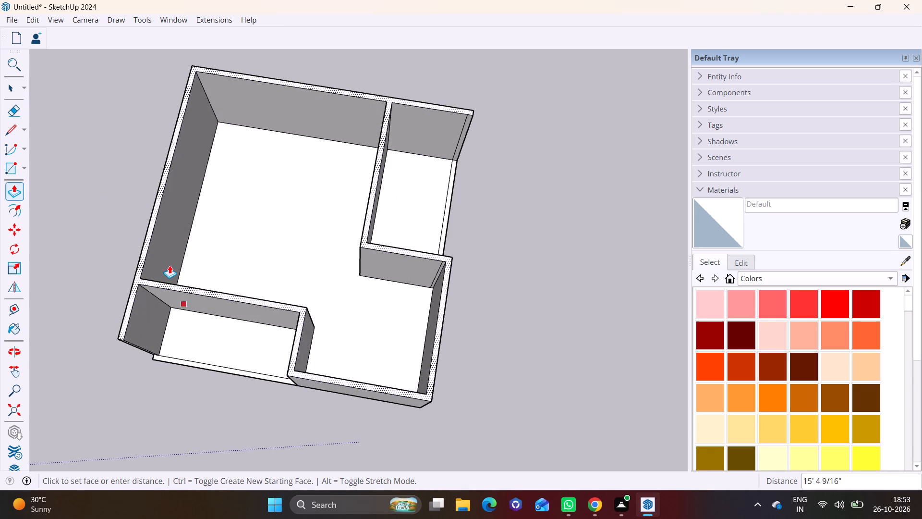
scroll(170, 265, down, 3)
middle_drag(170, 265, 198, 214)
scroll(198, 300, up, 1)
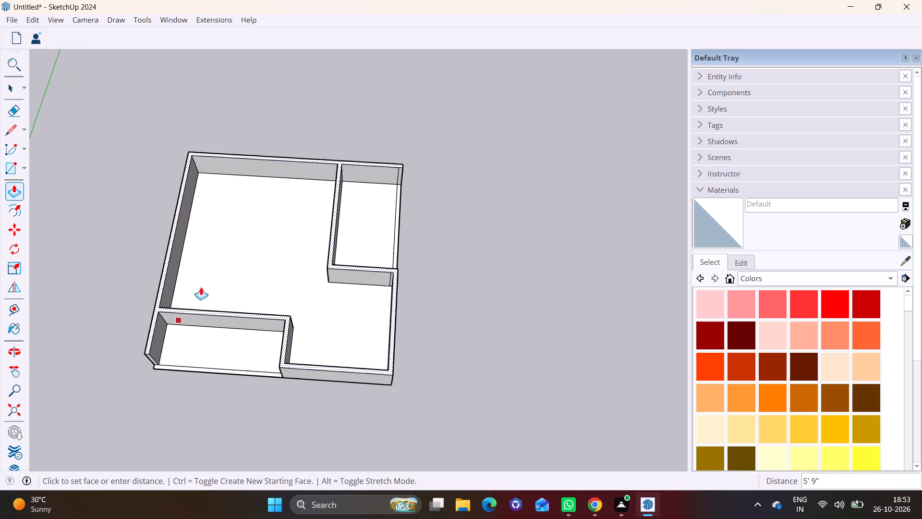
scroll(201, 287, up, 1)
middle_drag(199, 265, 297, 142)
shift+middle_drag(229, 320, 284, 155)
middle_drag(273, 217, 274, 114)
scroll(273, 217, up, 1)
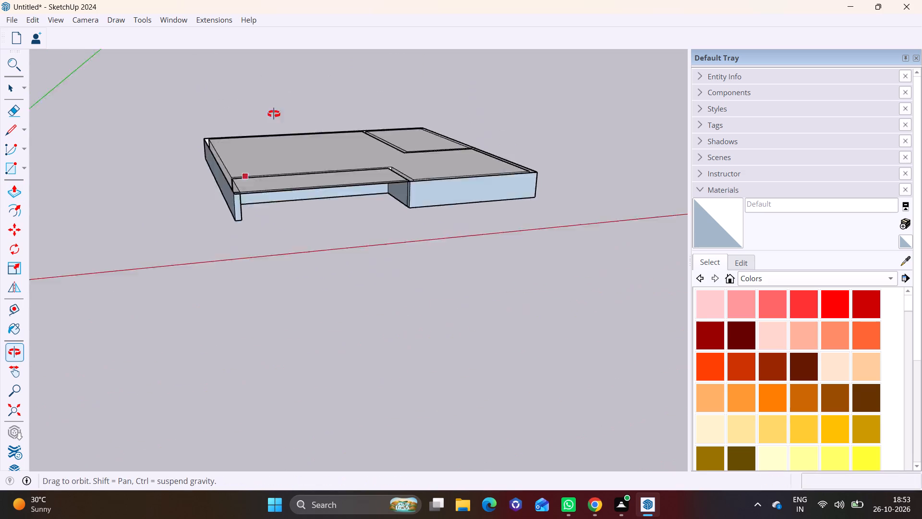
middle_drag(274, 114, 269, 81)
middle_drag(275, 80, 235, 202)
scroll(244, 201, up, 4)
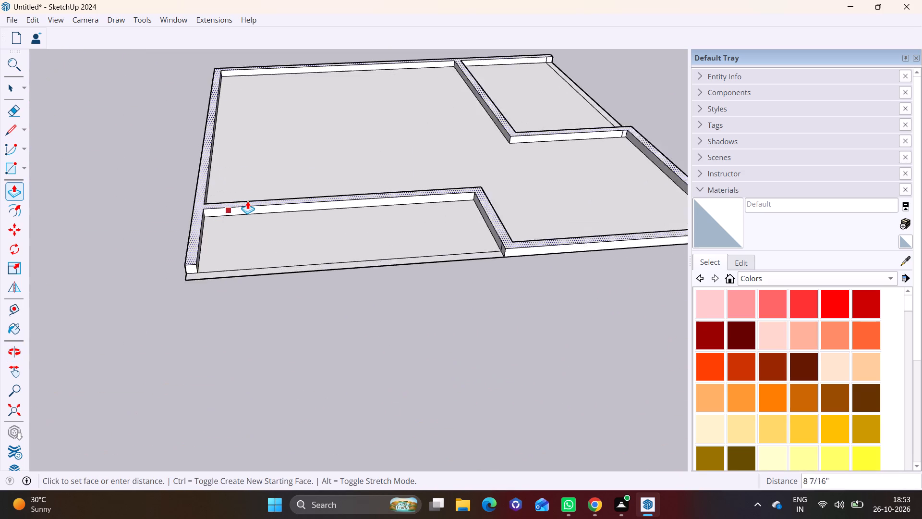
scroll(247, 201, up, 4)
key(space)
Erase the short line crossing the left wall at the front-left corner.
scroll(179, 291, up, 3)
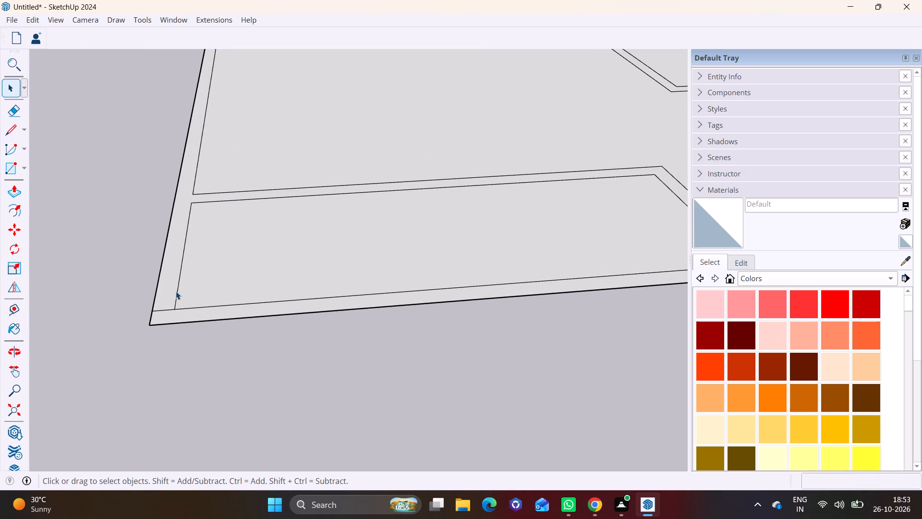
click(12, 109)
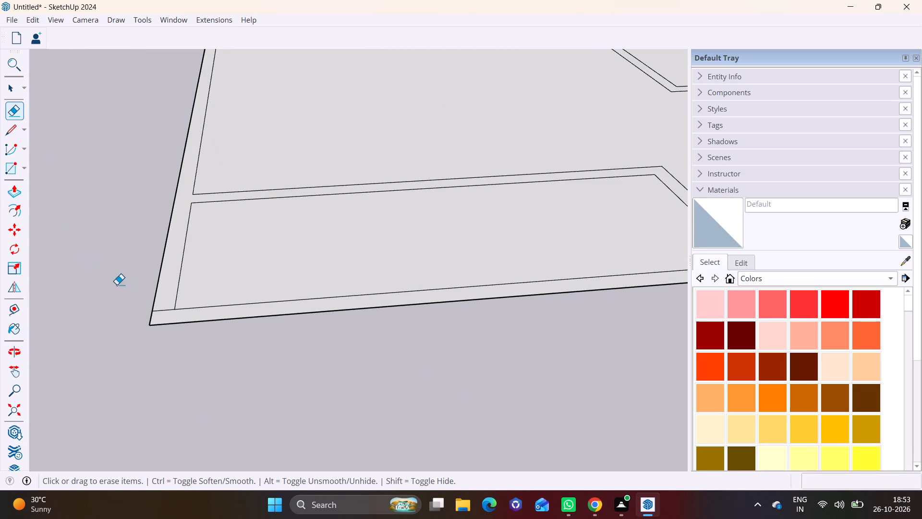
click(161, 311)
Extend the left wall's inner edge line across the front wall to the outer edge at the front-left corner.
click(9, 128)
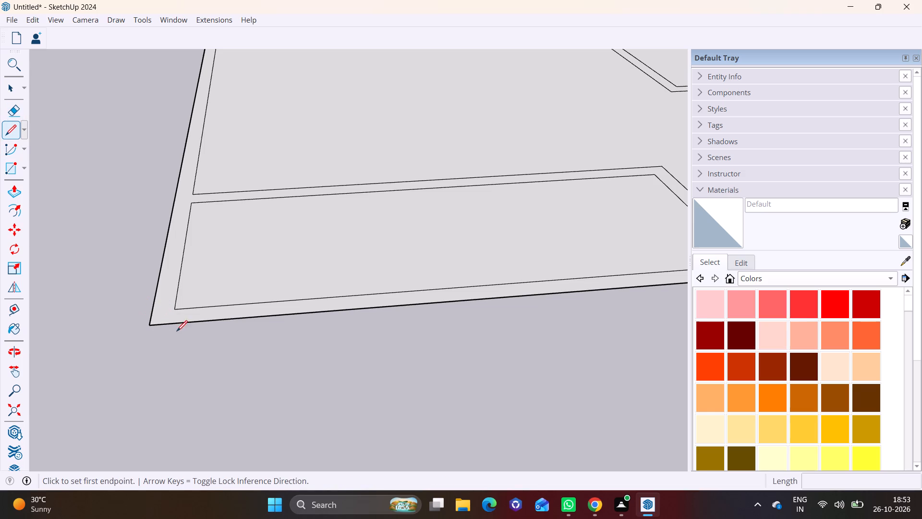
click(175, 307)
click(176, 323)
key(space)
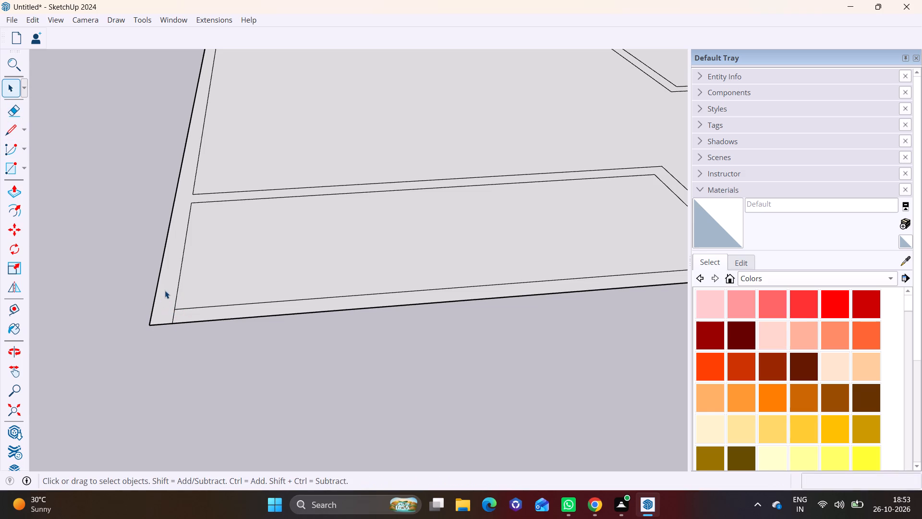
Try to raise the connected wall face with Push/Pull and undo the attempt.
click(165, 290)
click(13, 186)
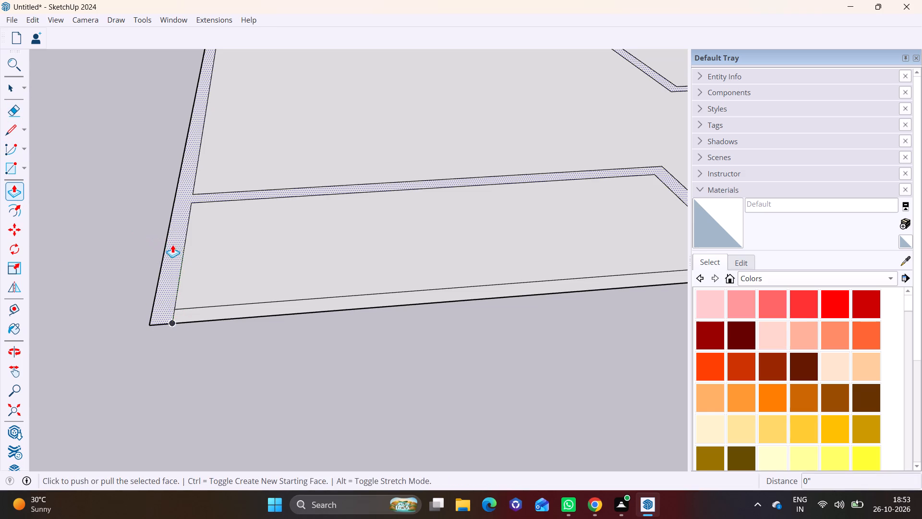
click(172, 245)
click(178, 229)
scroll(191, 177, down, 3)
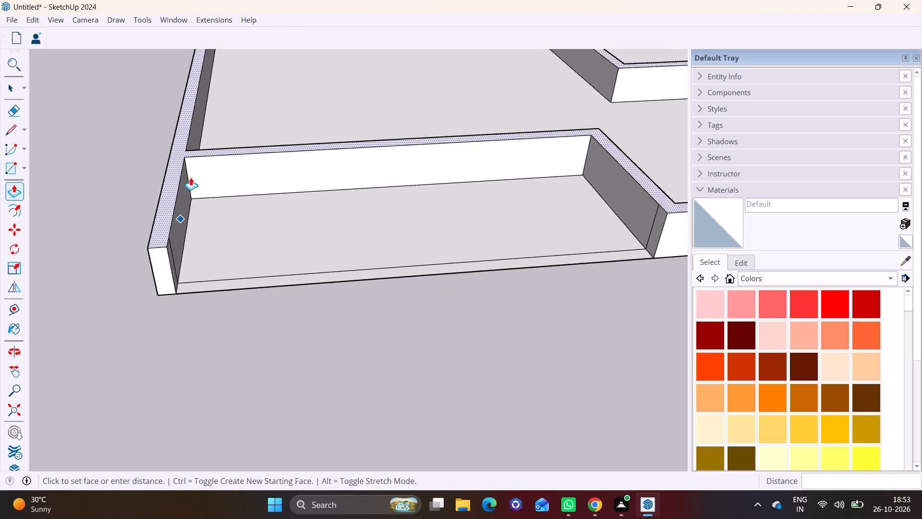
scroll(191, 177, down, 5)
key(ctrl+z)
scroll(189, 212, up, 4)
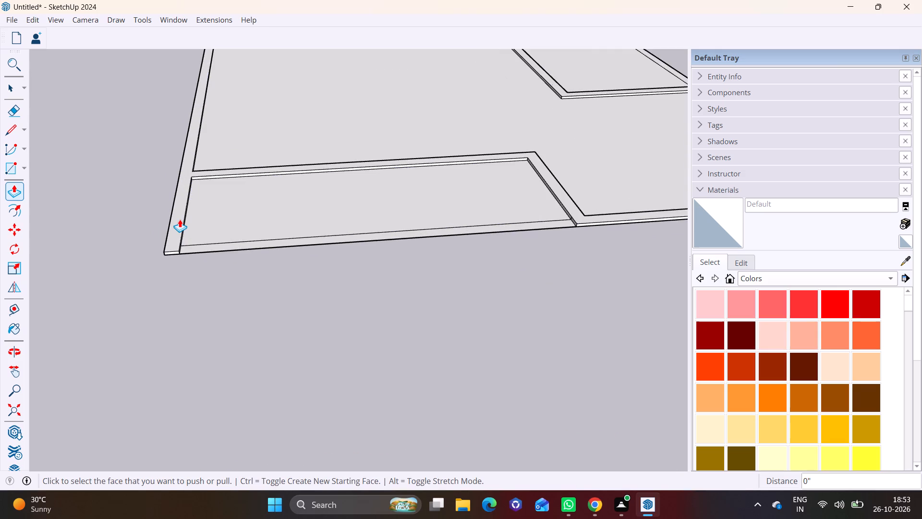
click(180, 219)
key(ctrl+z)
Raise the connected face of the left wall, back wall and partitions 10' with Push/Pull.
click(175, 231)
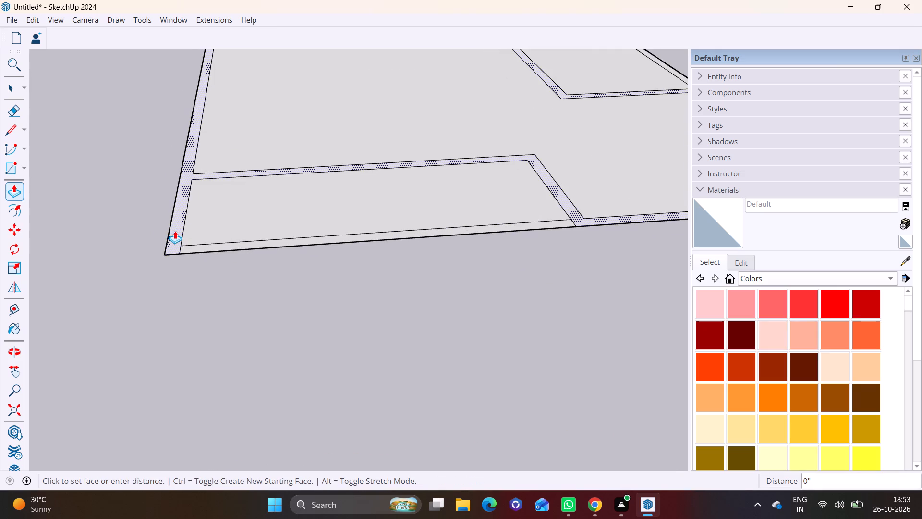
scroll(172, 196, down, 9)
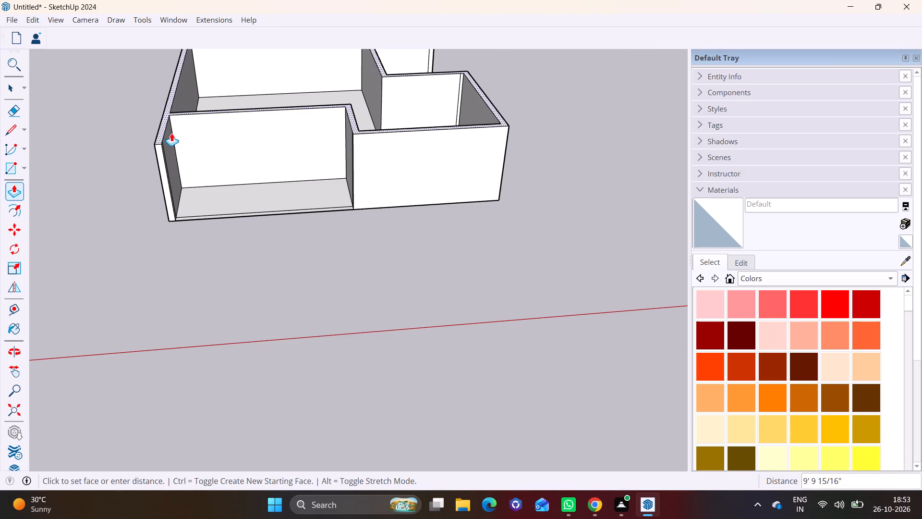
shift+middle_drag(172, 131, 178, 262)
text(10')
key(Return)
key(space)
click(394, 359)
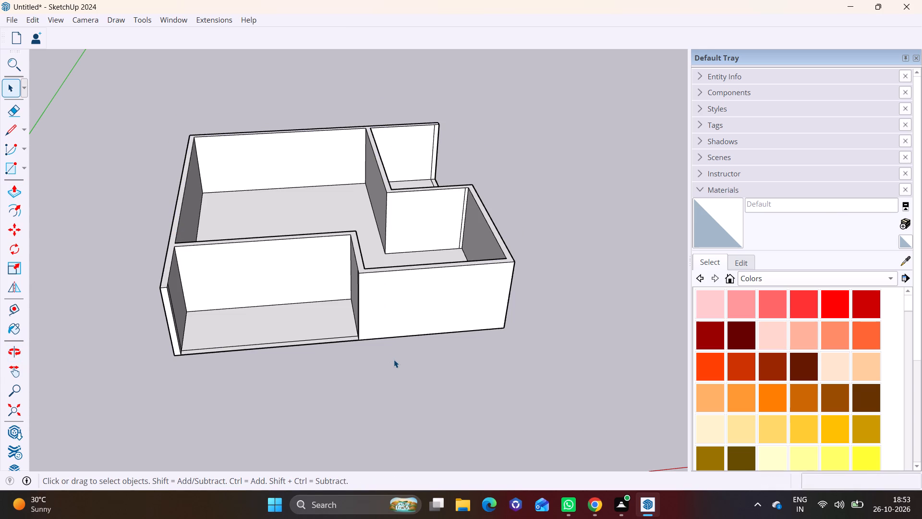
Examine the raised walls around the front-left room and the underside of the building floor.
scroll(394, 359, down, 3)
middle_drag(394, 357, 345, 433)
scroll(277, 371, up, 7)
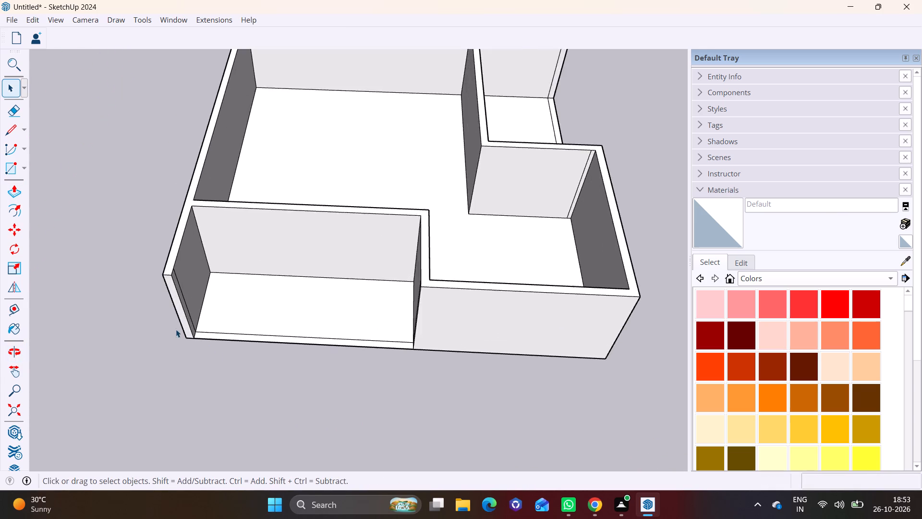
scroll(176, 329, up, 6)
scroll(235, 333, down, 4)
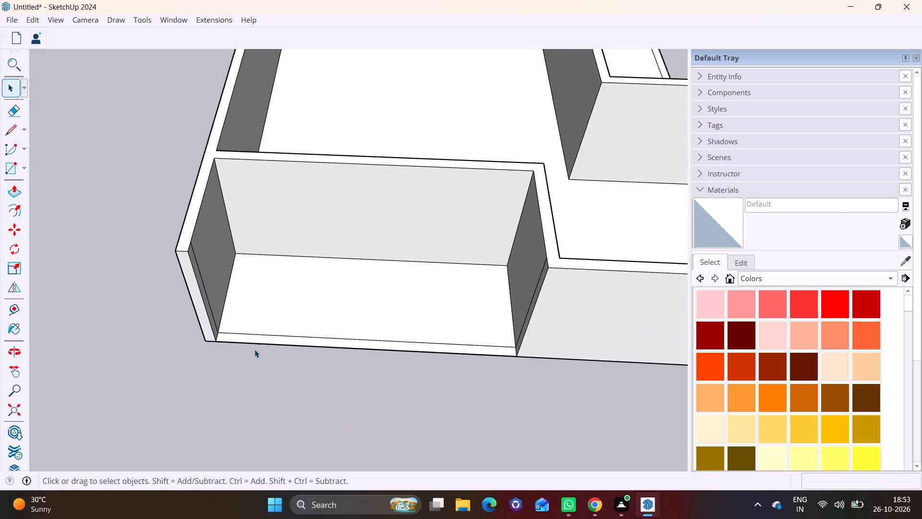
middle_drag(279, 366, 314, 187)
scroll(341, 255, down, 6)
middle_drag(377, 292, 408, 142)
middle_drag(482, 320, 473, 286)
scroll(482, 316, up, 1)
middle_drag(464, 274, 459, 216)
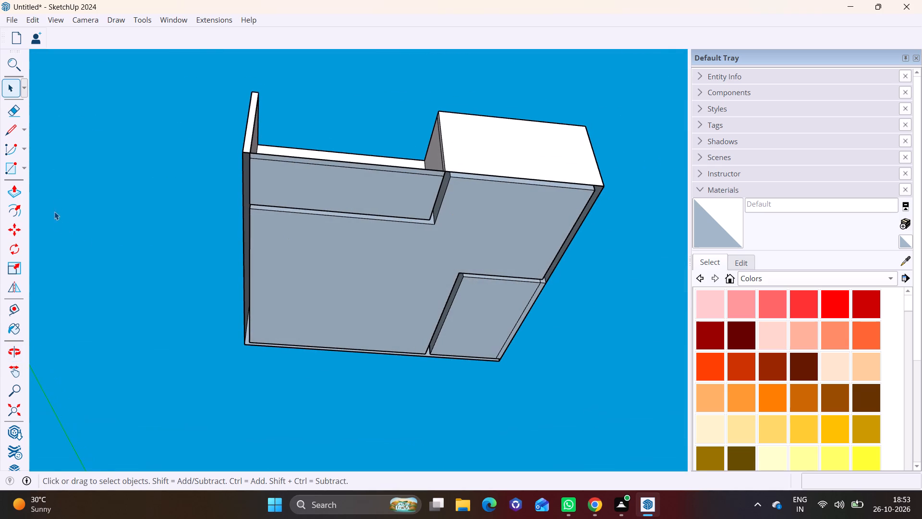
Draw a 40' by 1' vertical Rotated Rectangle hanging down from the back wall's bottom outer edge.
click(22, 167)
click(50, 202)
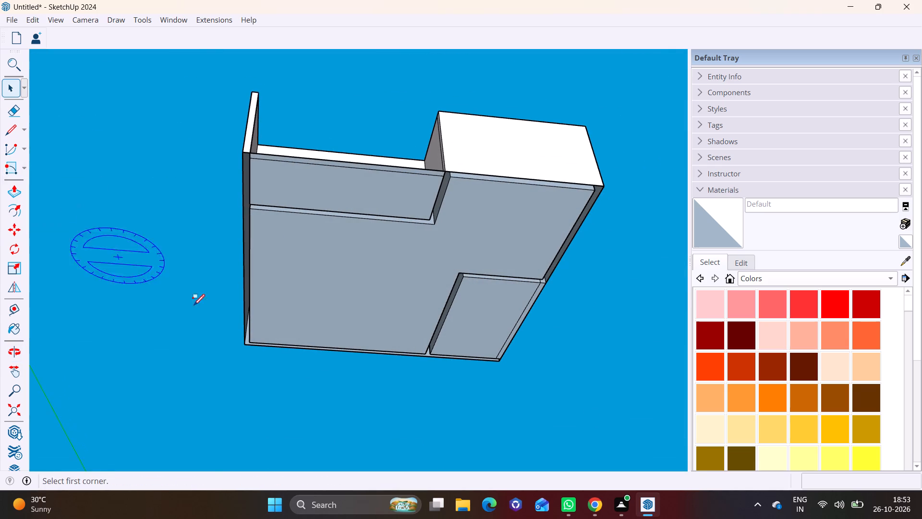
middle_drag(313, 335, 276, 248)
scroll(274, 247, up, 6)
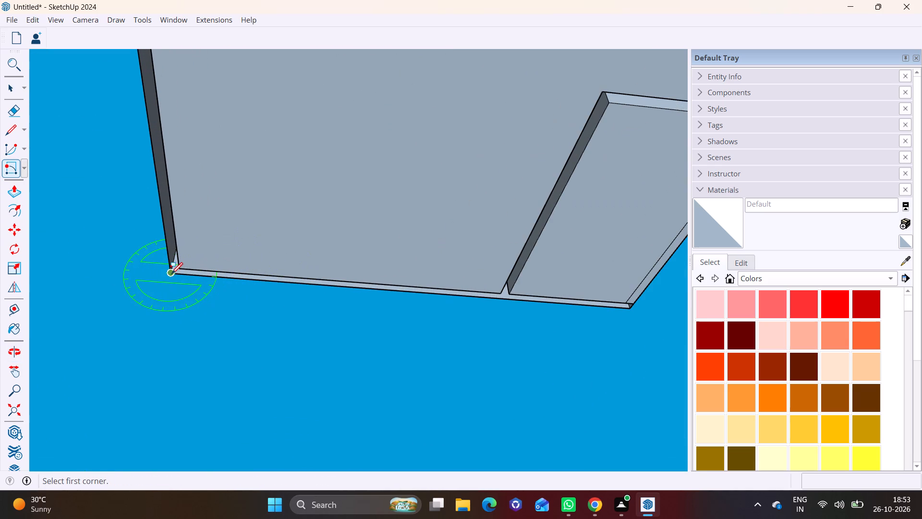
click(171, 273)
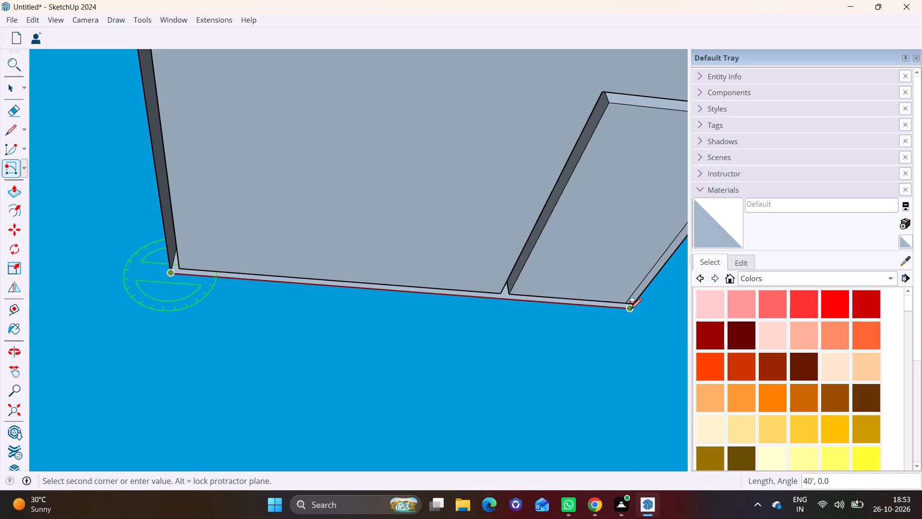
click(630, 309)
scroll(510, 342, down, 2)
scroll(506, 380, down, 8)
middle_drag(460, 305, 491, 375)
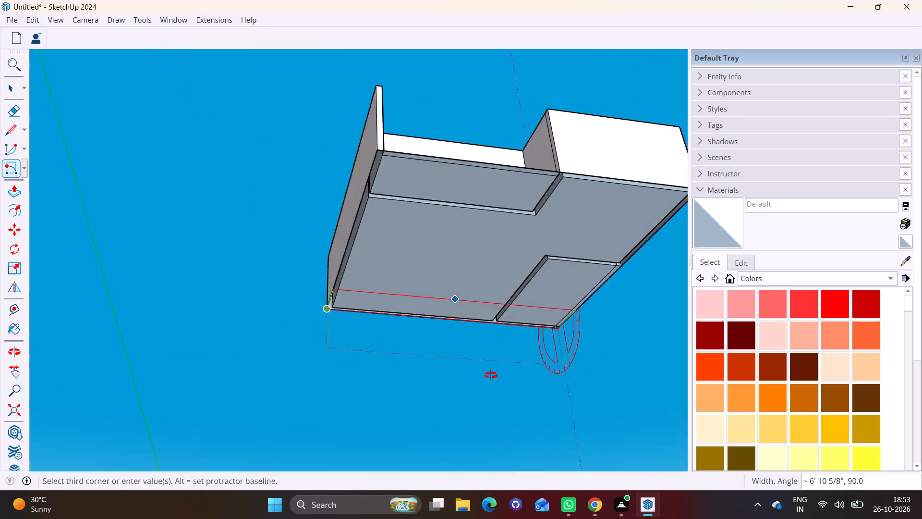
middle_drag(491, 375, 552, 457)
middle_drag(363, 342, 497, 413)
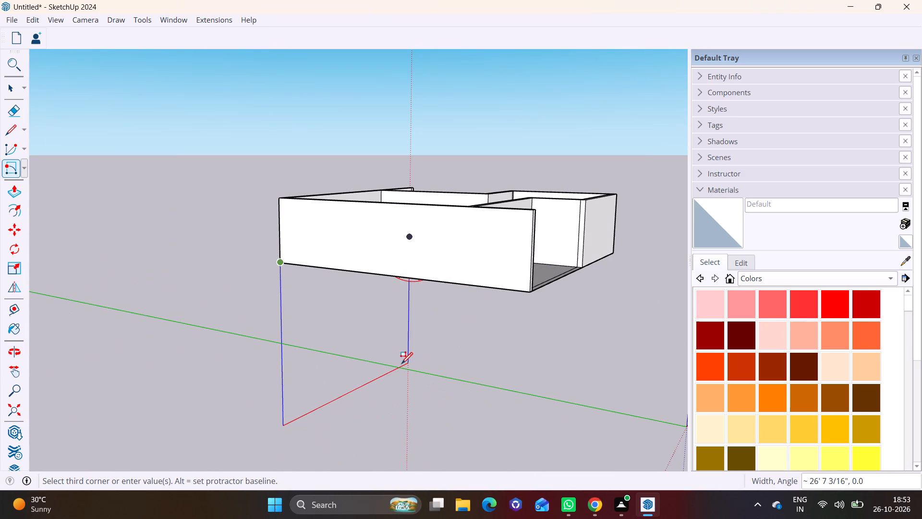
text(1')
key(Return)
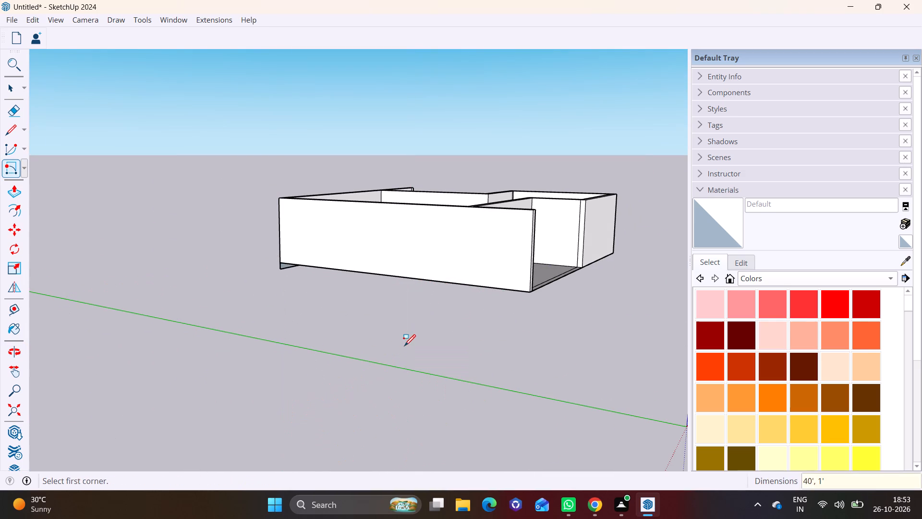
key(space)
Group the 1' deep rectangle below the back wall together with its edges.
middle_drag(440, 230, 323, 136)
scroll(377, 255, up, 8)
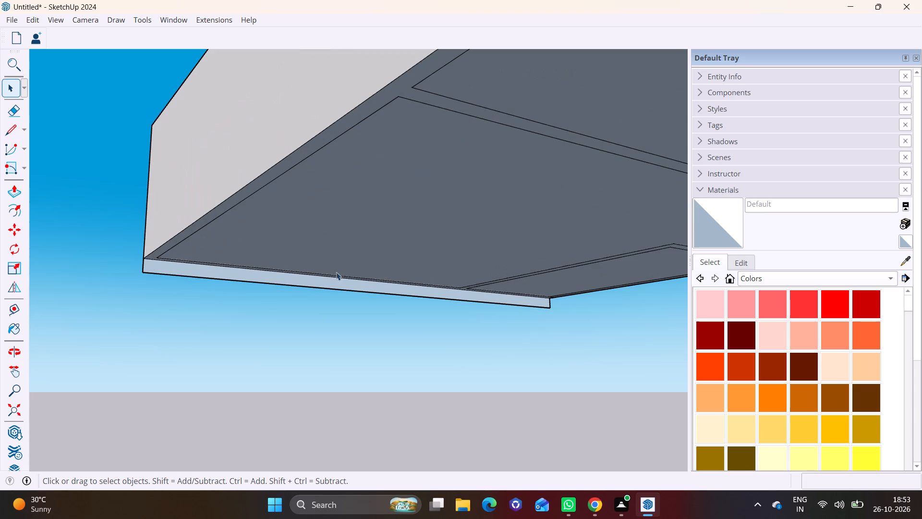
double_click(324, 284)
right_click(325, 284)
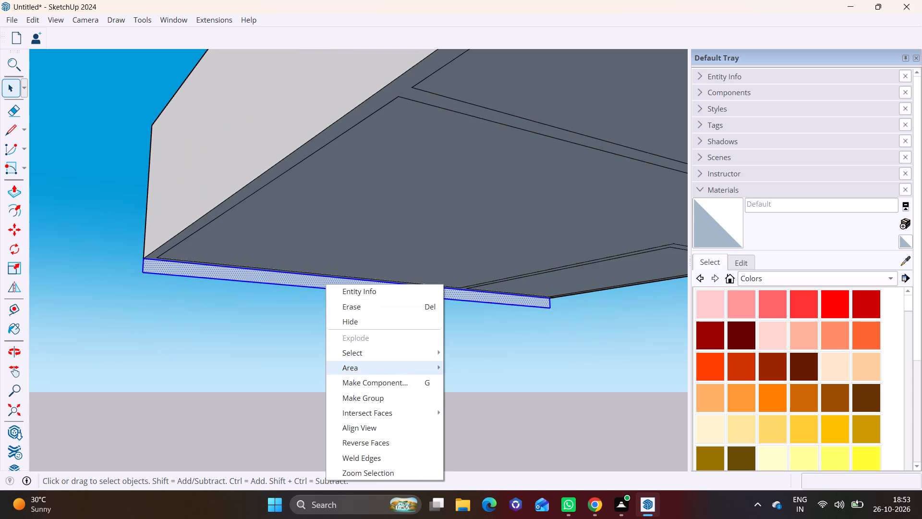
click(363, 401)
Inside the base group, Push/Pull the 1' deep face below the back wall 40' to extend the base under the whole building.
triple_click(270, 280)
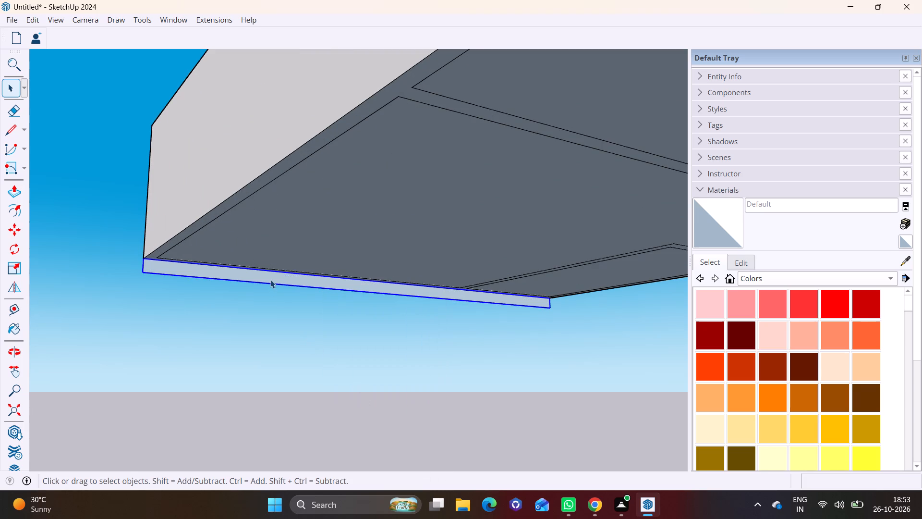
click(14, 187)
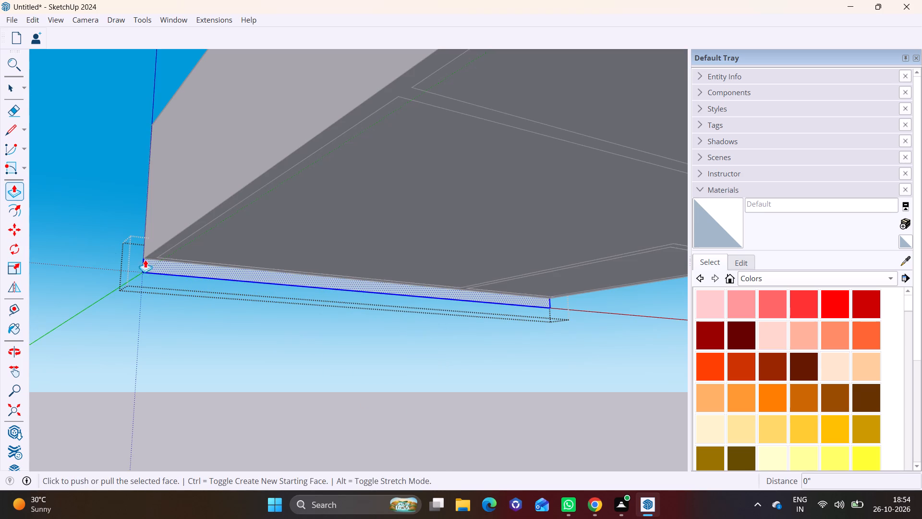
click(177, 266)
scroll(353, 227, down, 6)
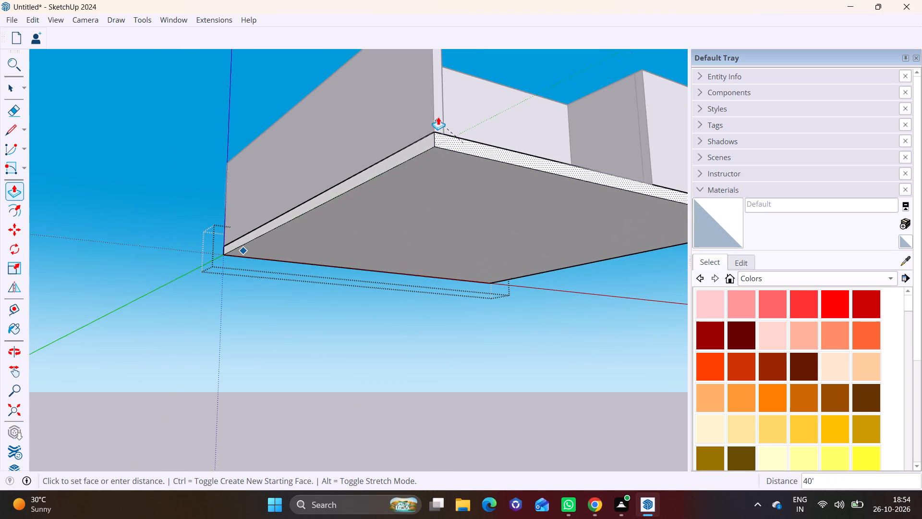
click(438, 113)
scroll(438, 133, down, 3)
middle_drag(428, 167, 340, 323)
key(space)
click(465, 367)
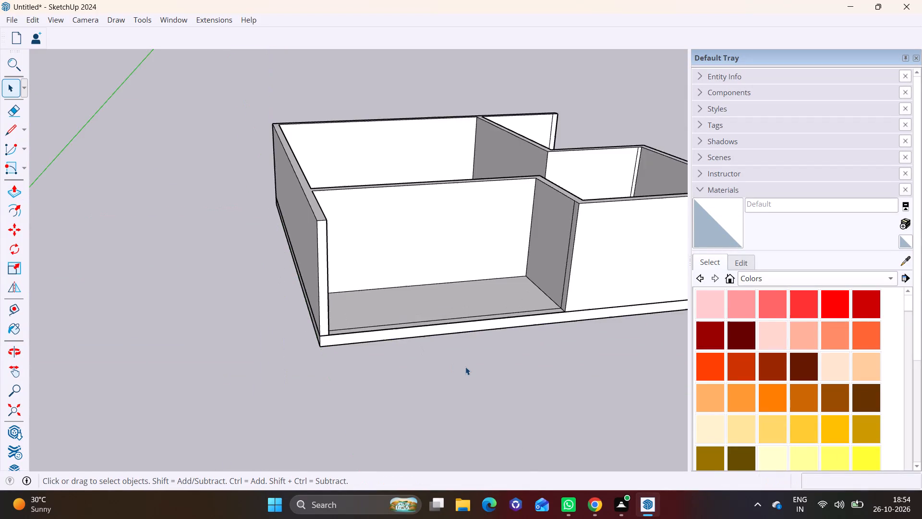
Move the whole building together with its base to an open spot farther from the axes origin.
scroll(465, 367, down, 6)
middle_drag(439, 370, 346, 445)
scroll(347, 438, down, 6)
shift+middle_drag(449, 430, 457, 419)
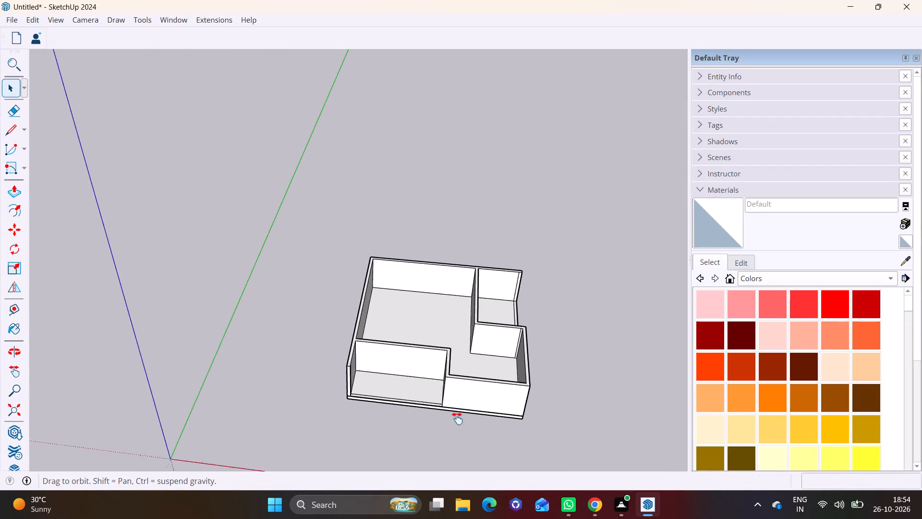
shift+middle_drag(457, 419, 454, 326)
drag(313, 142, 567, 348)
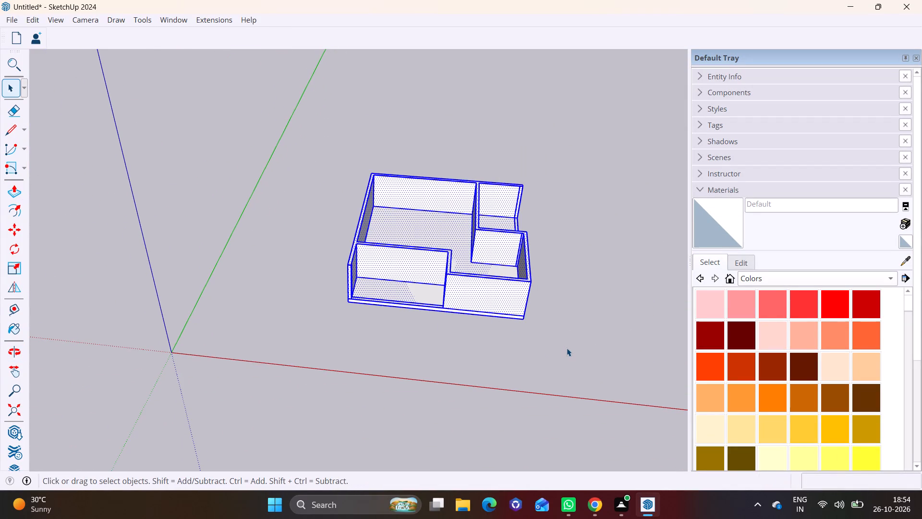
key(m)
click(523, 320)
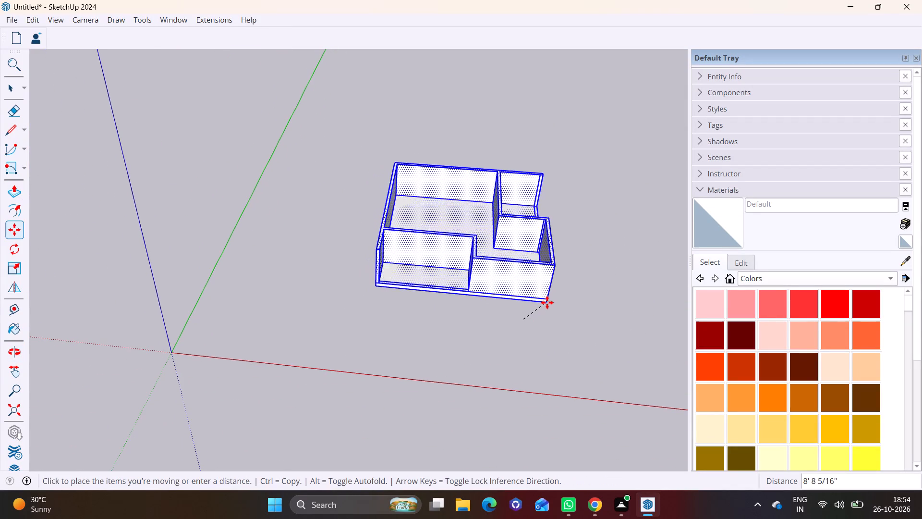
scroll(547, 302, down, 6)
shift+middle_drag(539, 286, 277, 463)
middle_drag(506, 403, 572, 415)
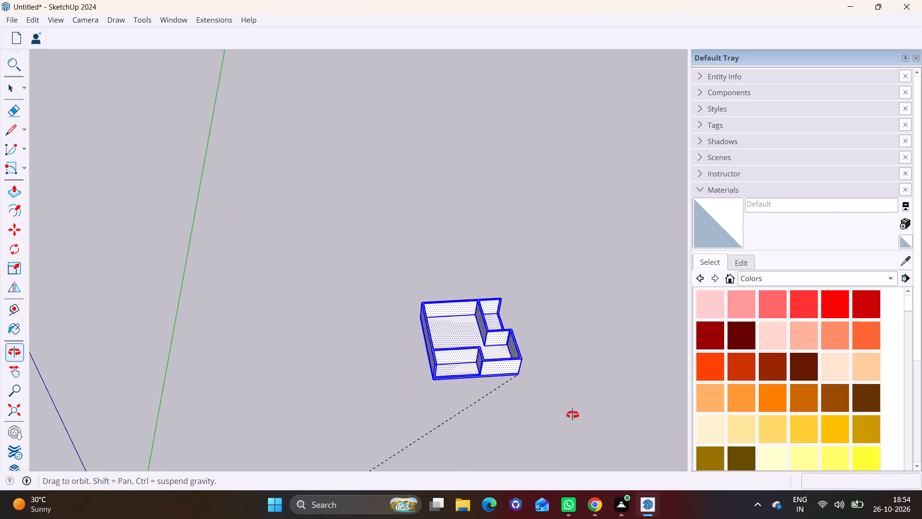
middle_drag(572, 415, 584, 410)
middle_drag(498, 392, 416, 409)
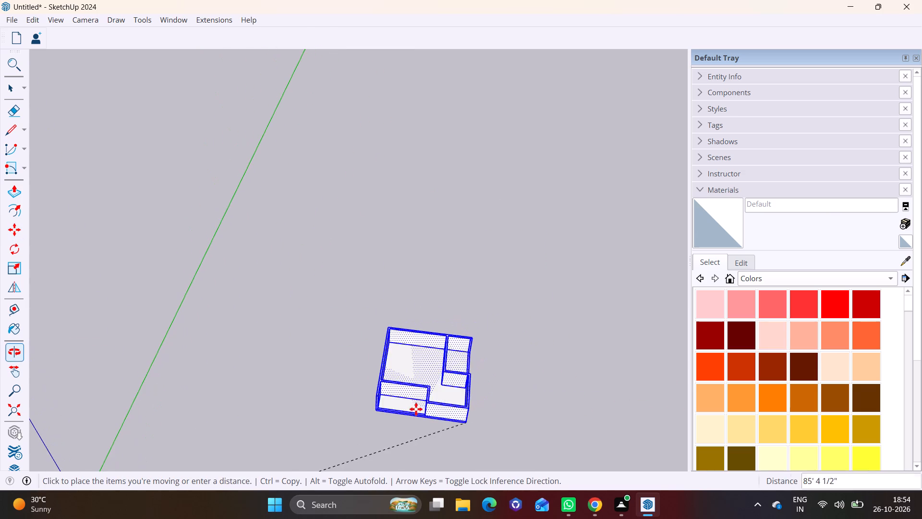
click(508, 388)
scroll(517, 383, up, 8)
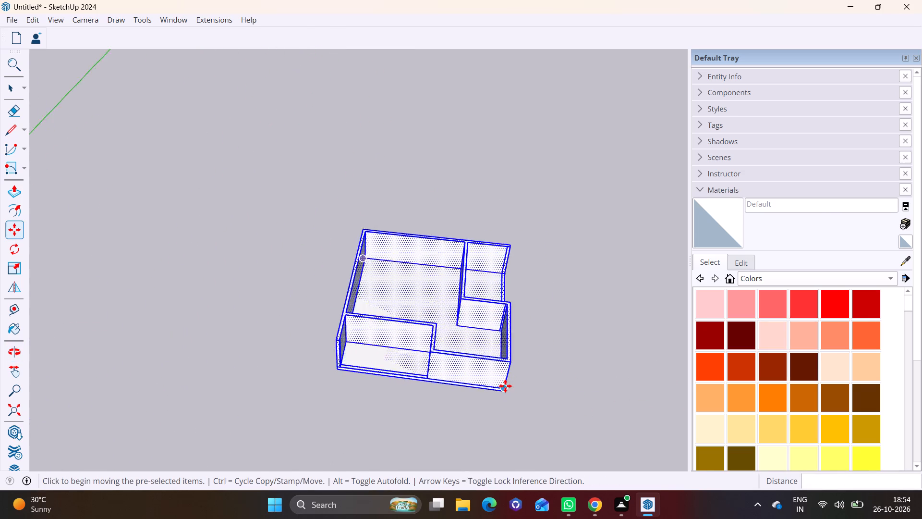
scroll(505, 386, up, 4)
key(space)
click(524, 380)
Copy the whole storey with its base 11' straight up so it stacks directly on the original walls.
scroll(383, 364, down, 5)
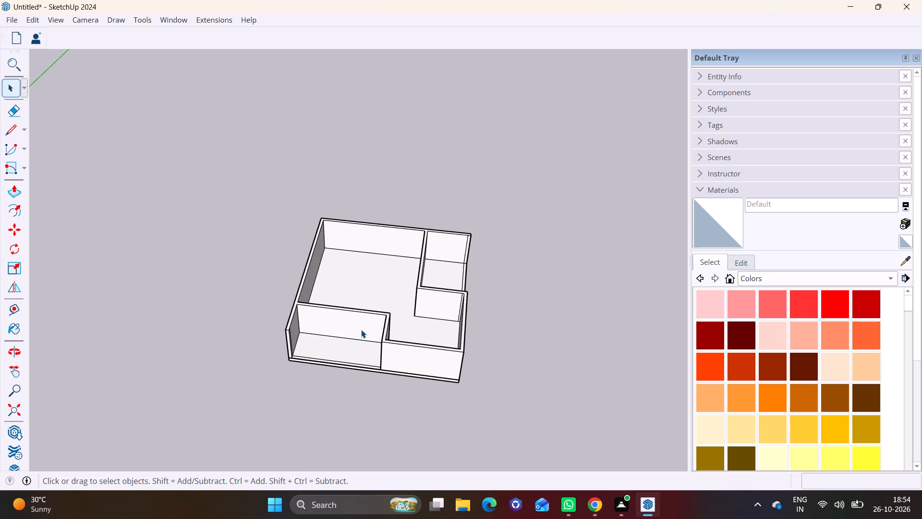
scroll(361, 333, down, 2)
shift+middle_drag(360, 341, 315, 370)
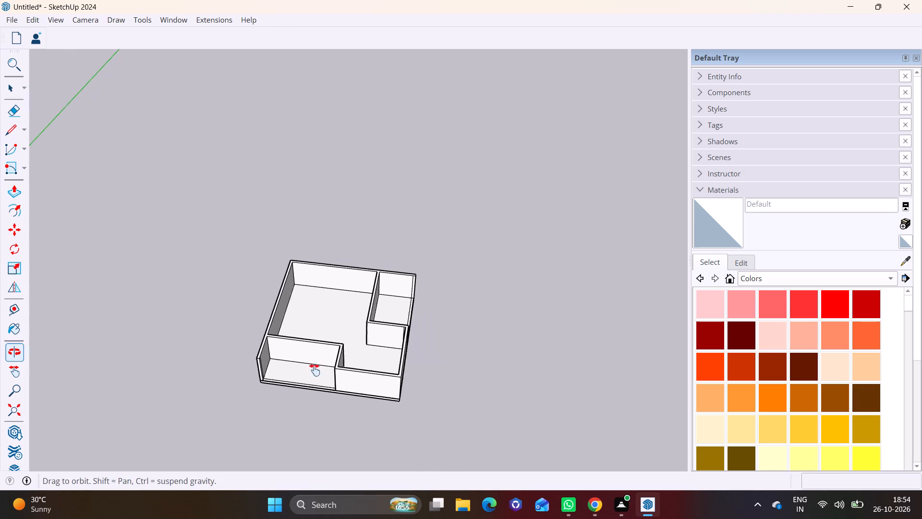
shift+middle_drag(315, 370, 313, 370)
middle_drag(338, 379, 399, 433)
shift+middle_drag(384, 393, 325, 312)
middle_drag(325, 311, 301, 325)
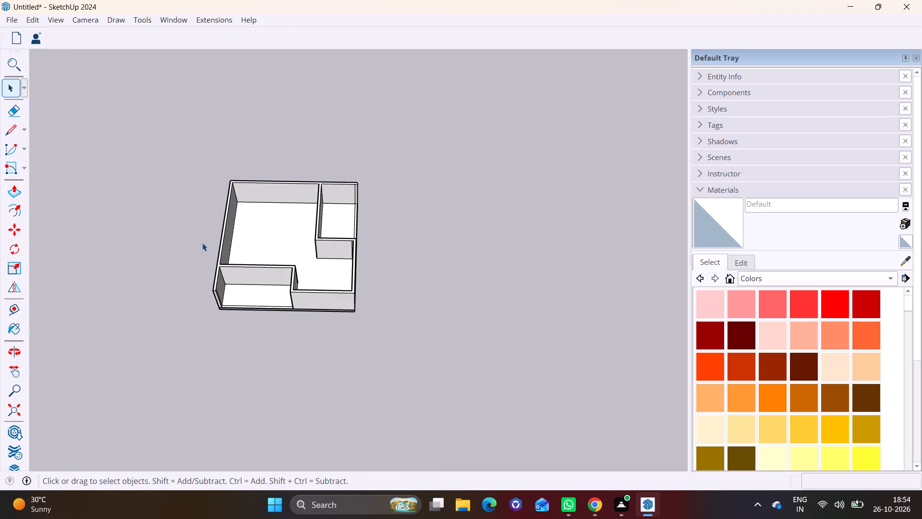
drag(169, 131, 437, 363)
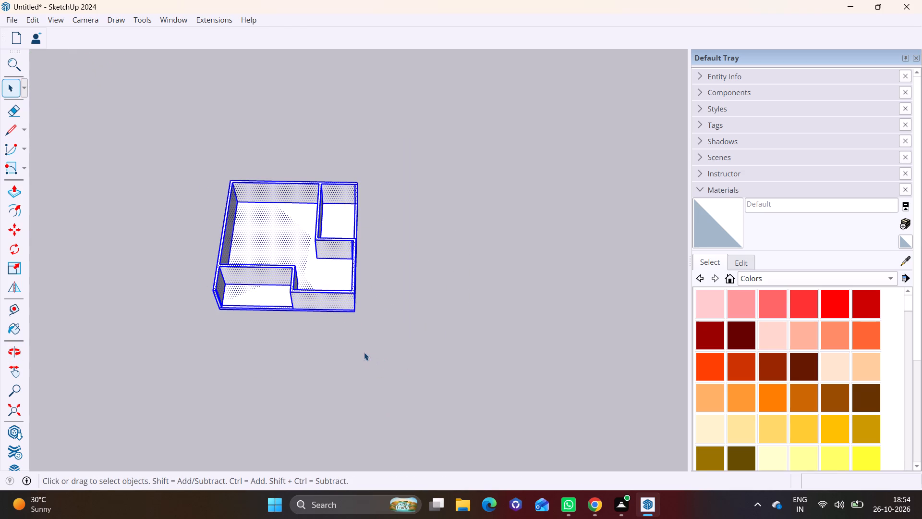
key(m)
scroll(350, 313, up, 9)
middle_drag(350, 313, 350, 229)
scroll(340, 311, up, 1)
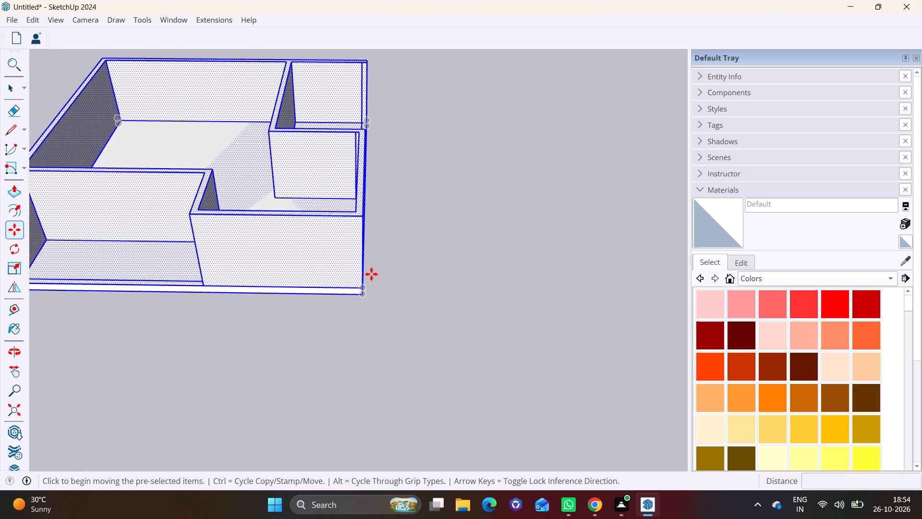
scroll(360, 276, up, 2)
shift+middle_drag(362, 259, 444, 429)
middle_drag(421, 418, 417, 335)
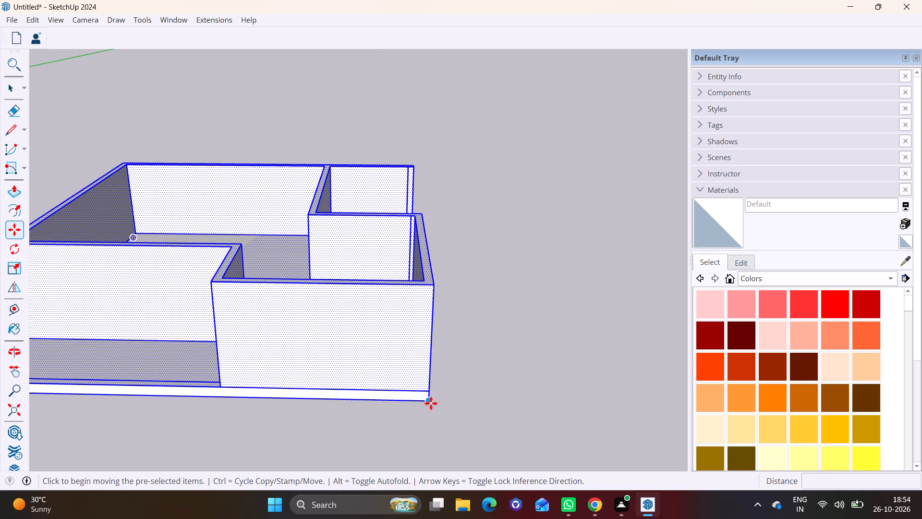
click(427, 402)
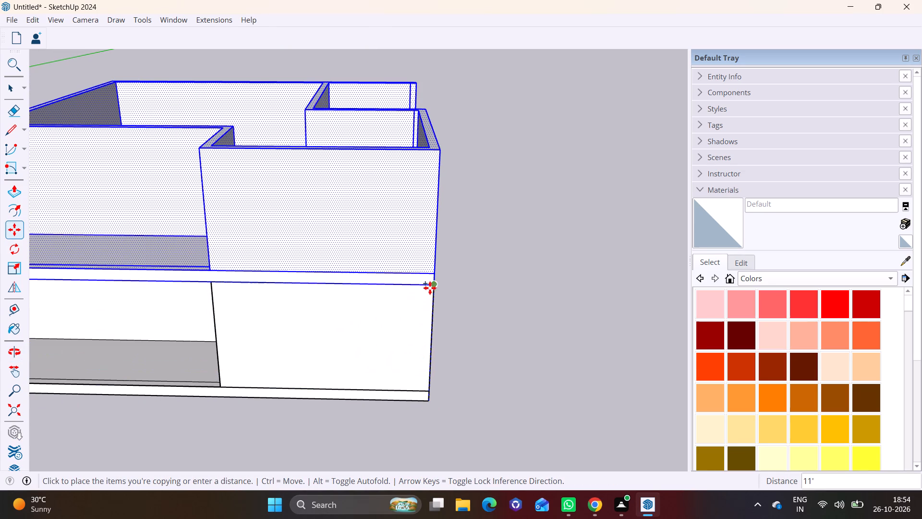
click(429, 286)
Stack two more copies of the storey, placing each base corner on the top corner of the storey below.
click(432, 284)
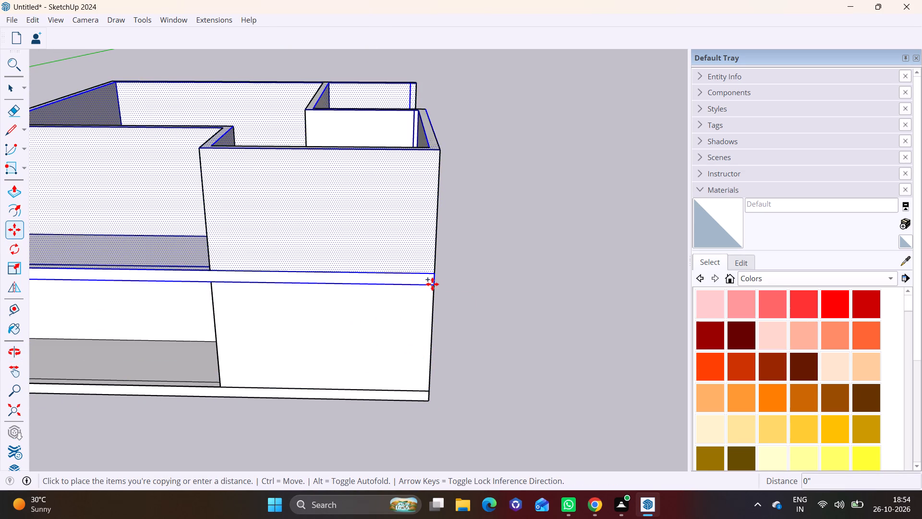
click(443, 151)
scroll(443, 173, down, 3)
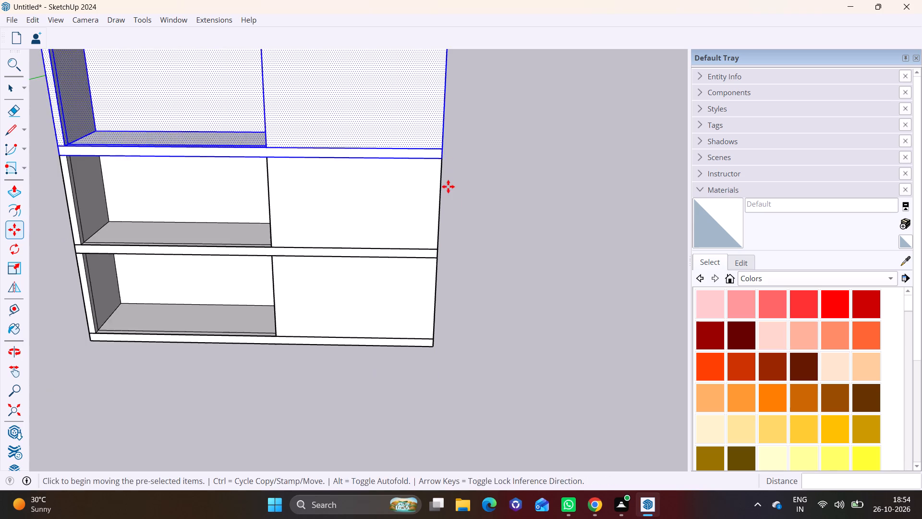
shift+middle_drag(448, 209, 451, 468)
click(445, 391)
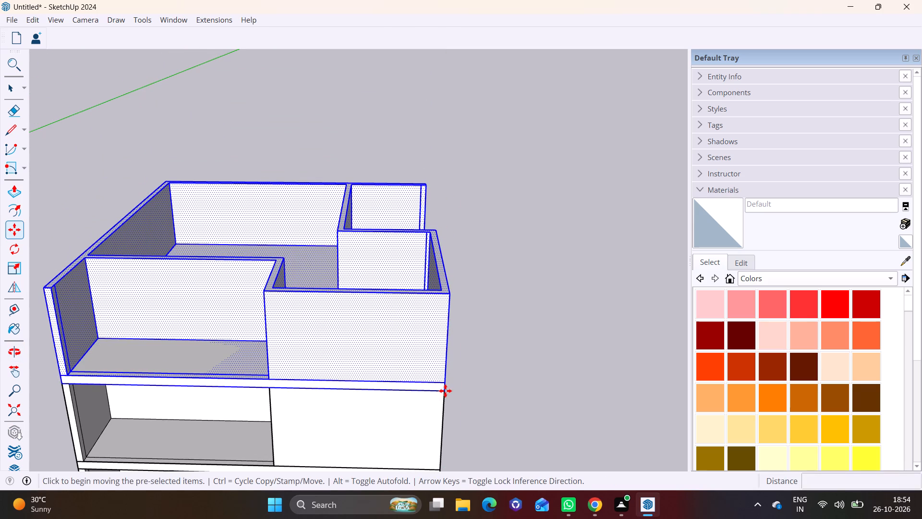
click(449, 290)
Add two further copies of the top storey, each 11' straight up, aligned with the storeys below.
scroll(420, 332, down, 3)
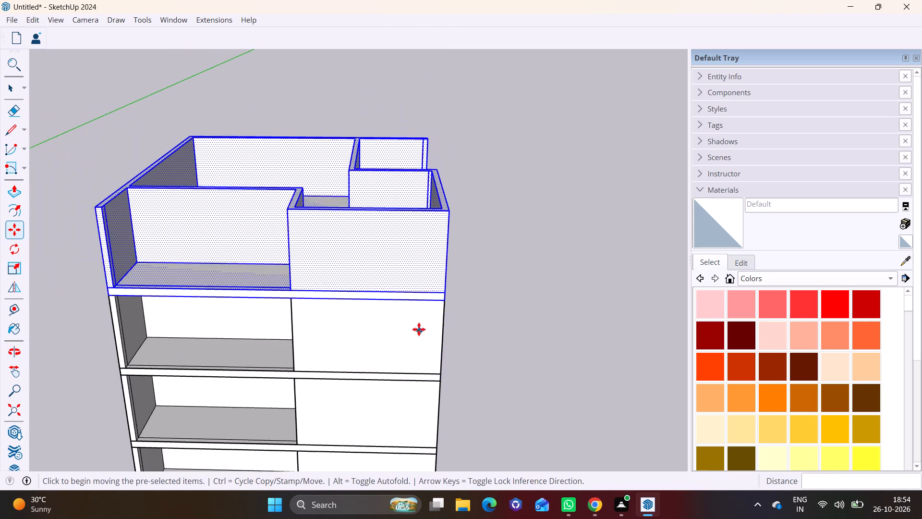
shift+middle_drag(409, 305, 387, 447)
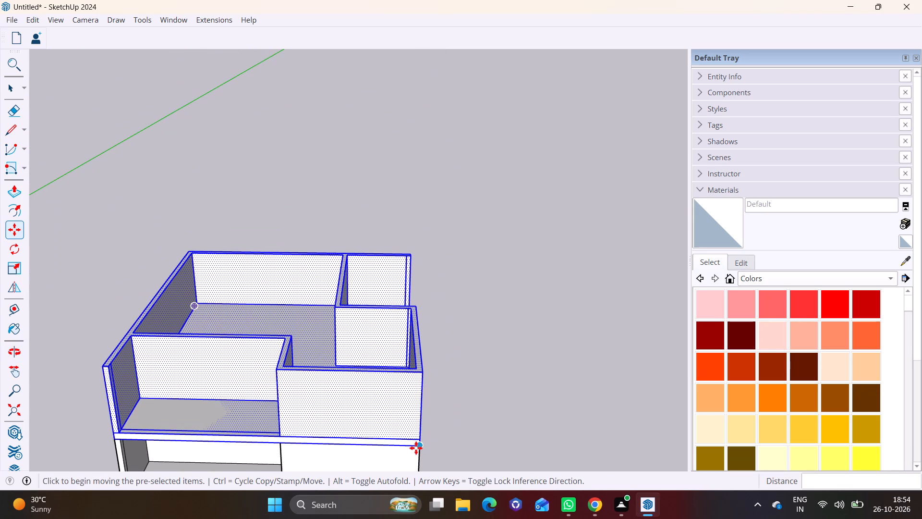
click(420, 446)
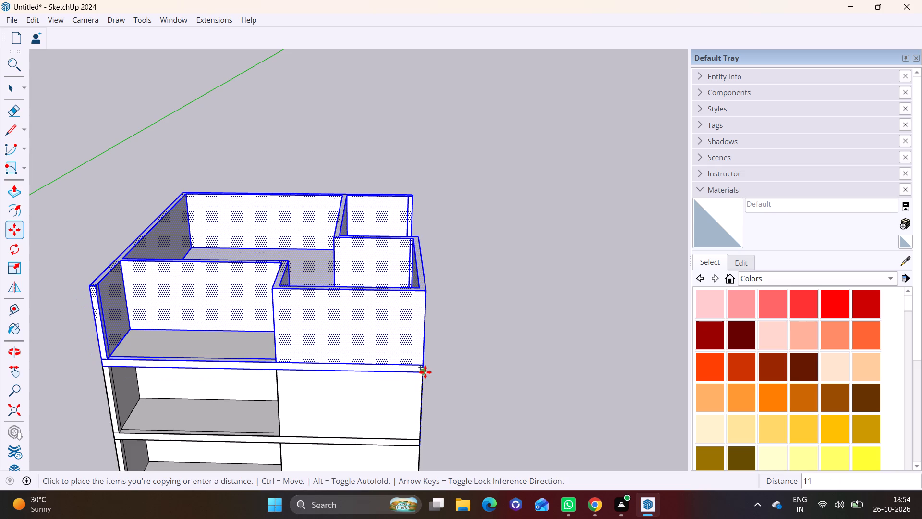
click(425, 372)
scroll(402, 382, down, 4)
shift+middle_drag(402, 384, 397, 467)
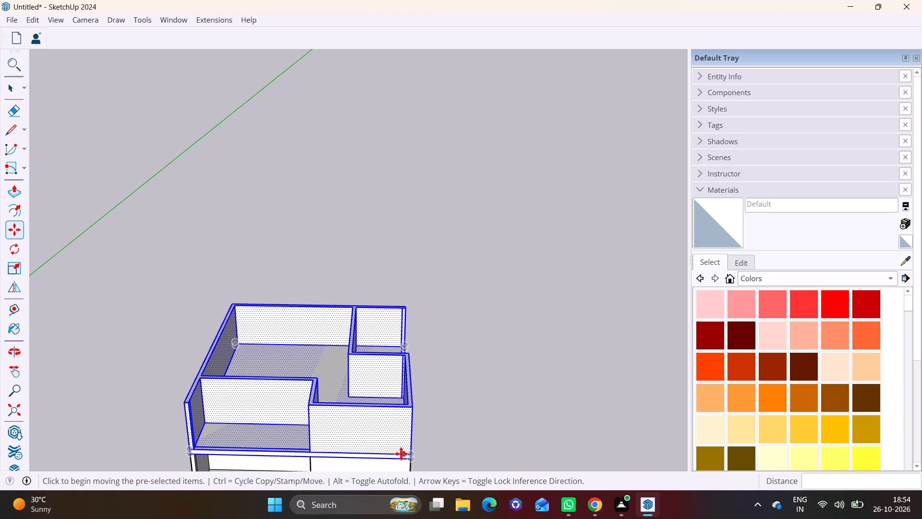
scroll(391, 448, down, 2)
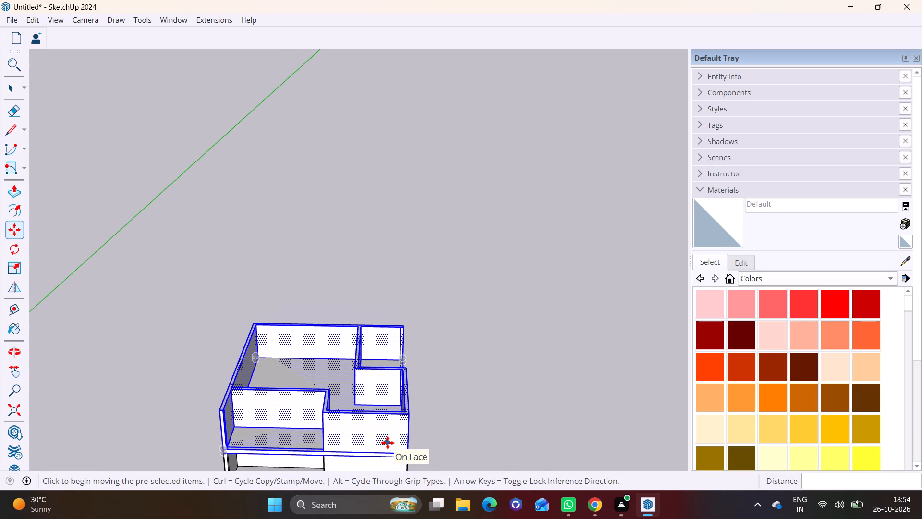
shift+middle_drag(388, 443, 403, 377)
shift+scroll(401, 382, up, 1)
scroll(405, 376, up, 5)
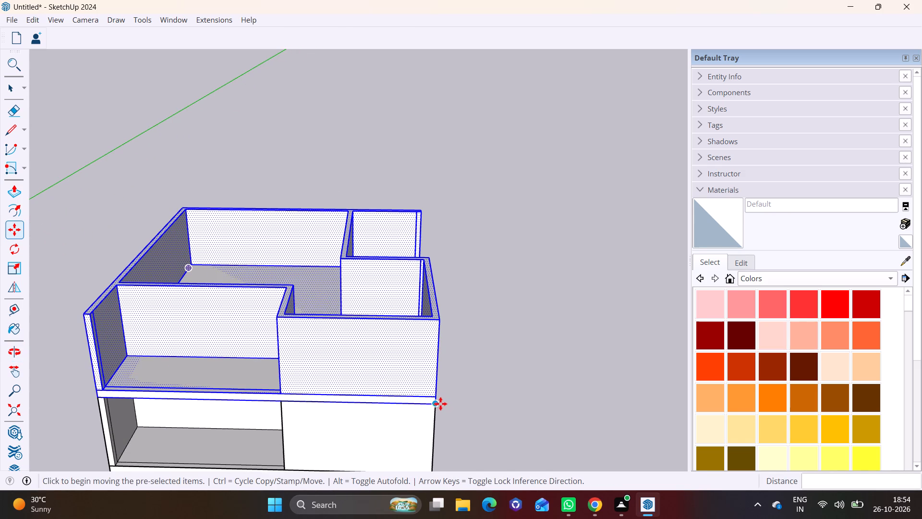
click(438, 404)
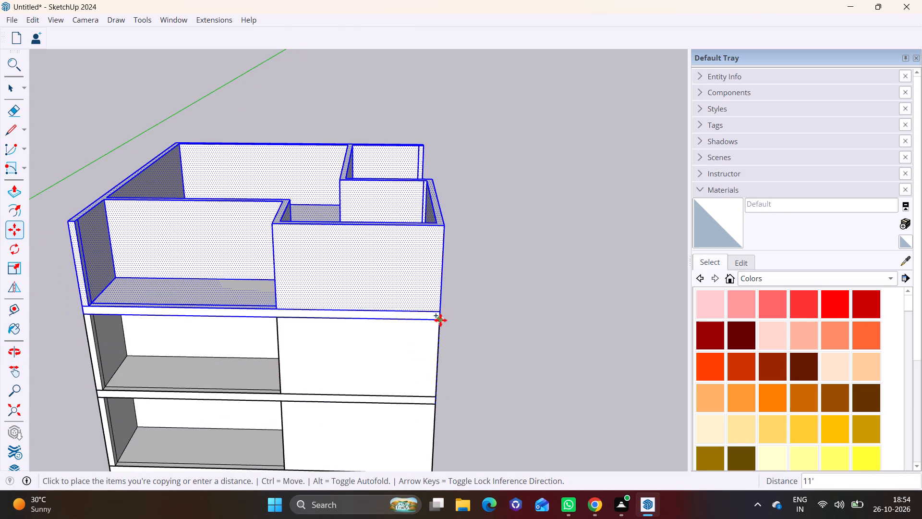
click(441, 320)
scroll(432, 337, down, 8)
shift+middle_drag(462, 371, 481, 290)
shift+scroll(479, 302, up, 1)
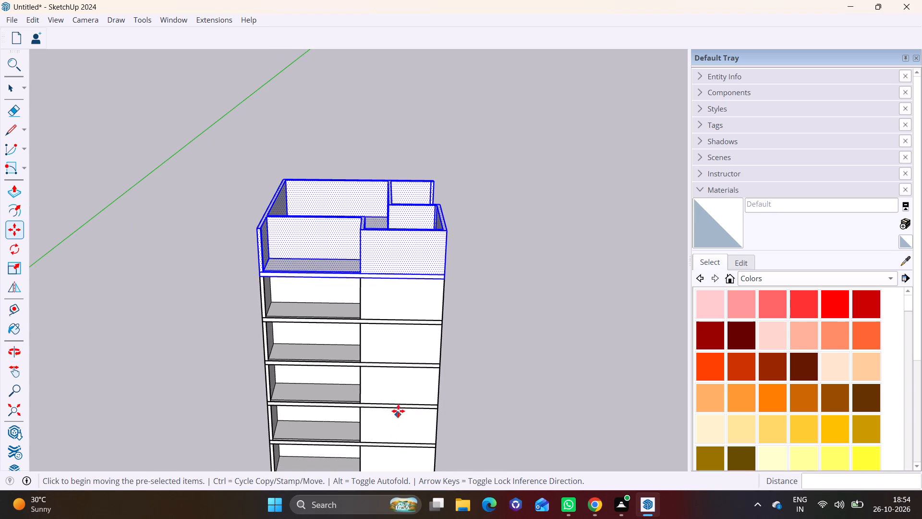
key(space)
click(464, 358)
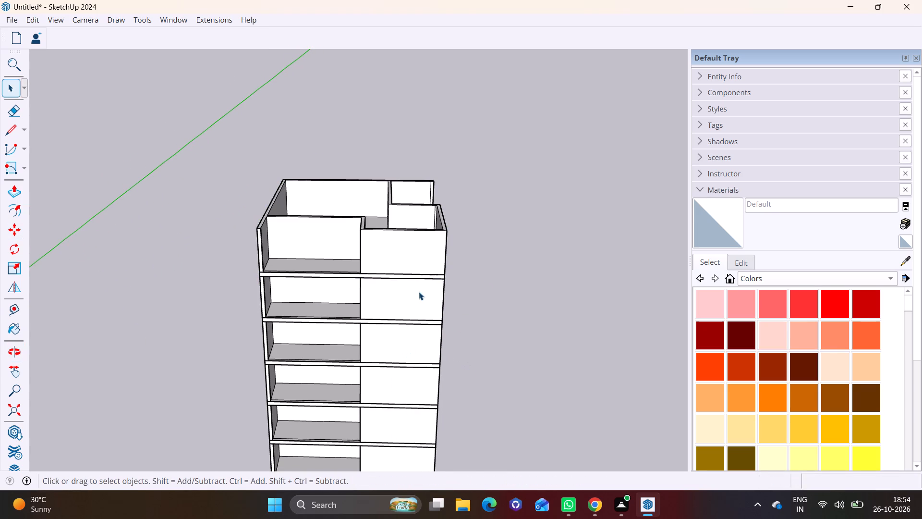
Draw an upright Rotated Rectangle along the top storey's 40' back wall edge, 1' high.
middle_drag(419, 292, 410, 363)
shift+middle_drag(374, 326, 386, 386)
middle_drag(396, 327, 410, 390)
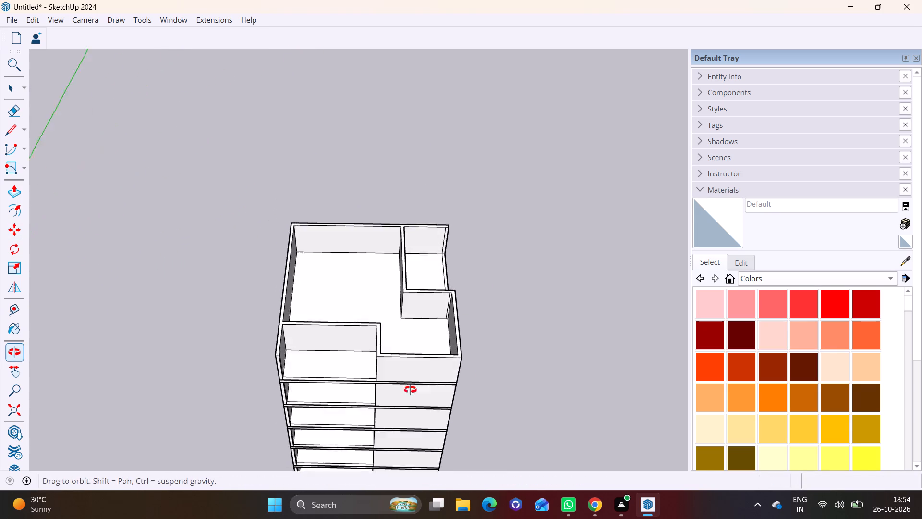
middle_drag(410, 390, 413, 403)
scroll(392, 300, up, 6)
click(24, 164)
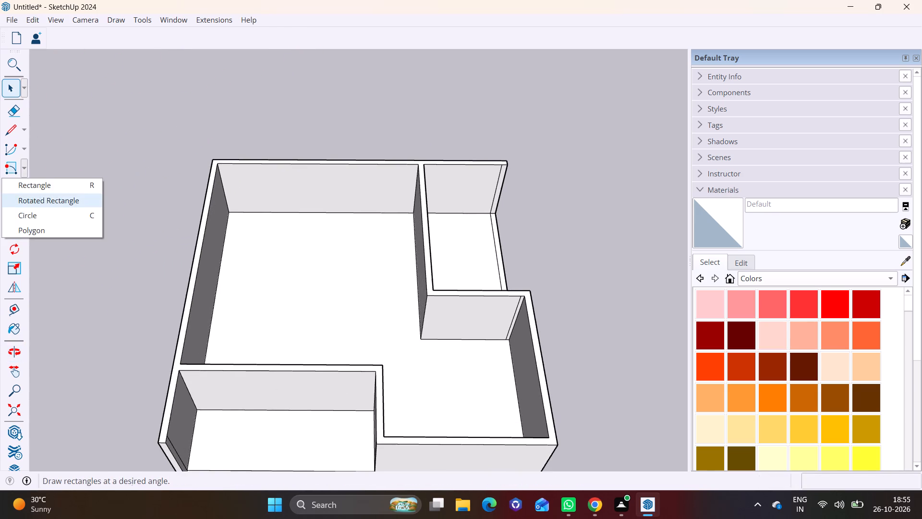
click(36, 200)
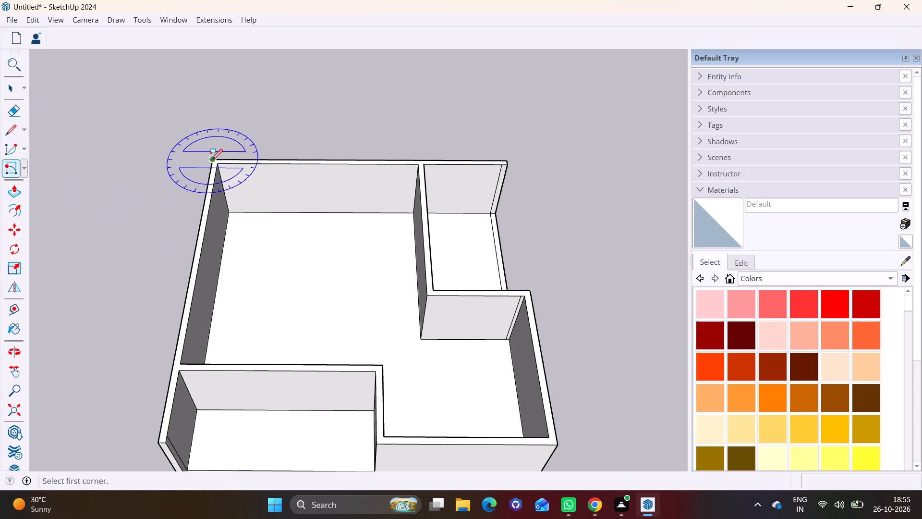
click(211, 160)
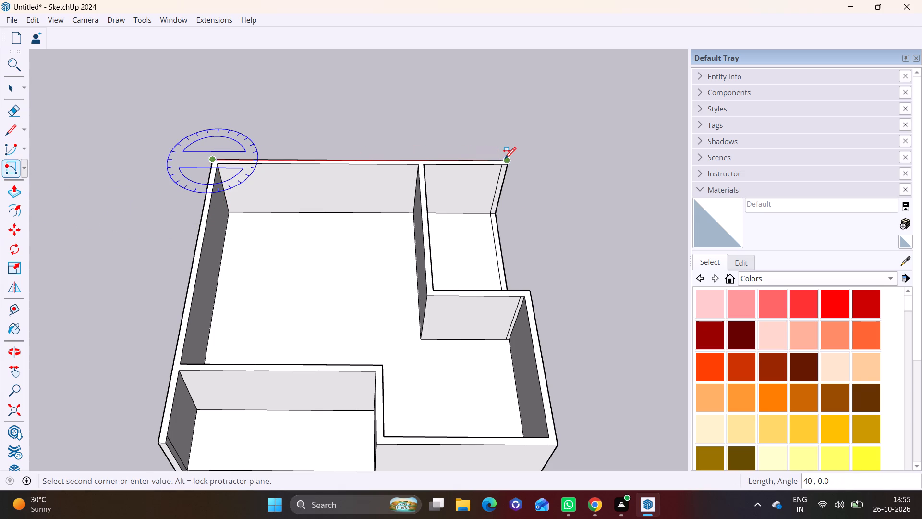
click(505, 159)
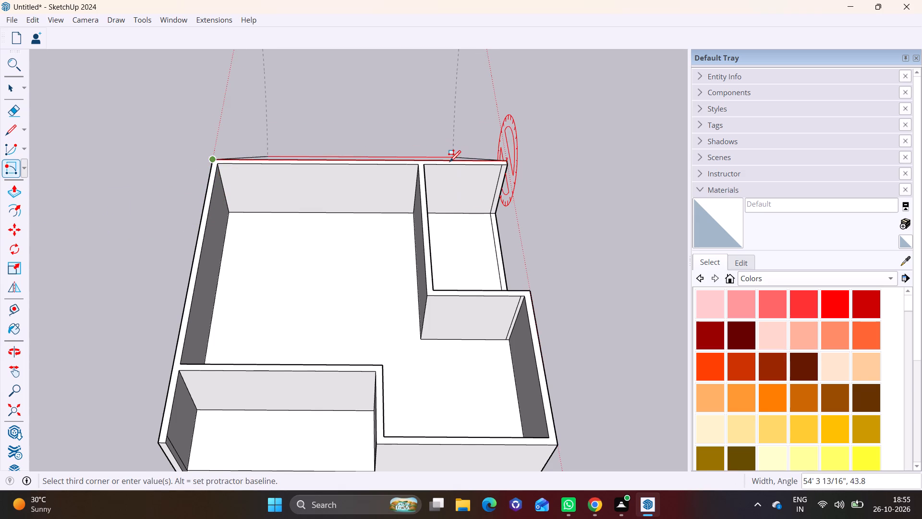
scroll(449, 161, down, 4)
middle_drag(435, 211, 464, 92)
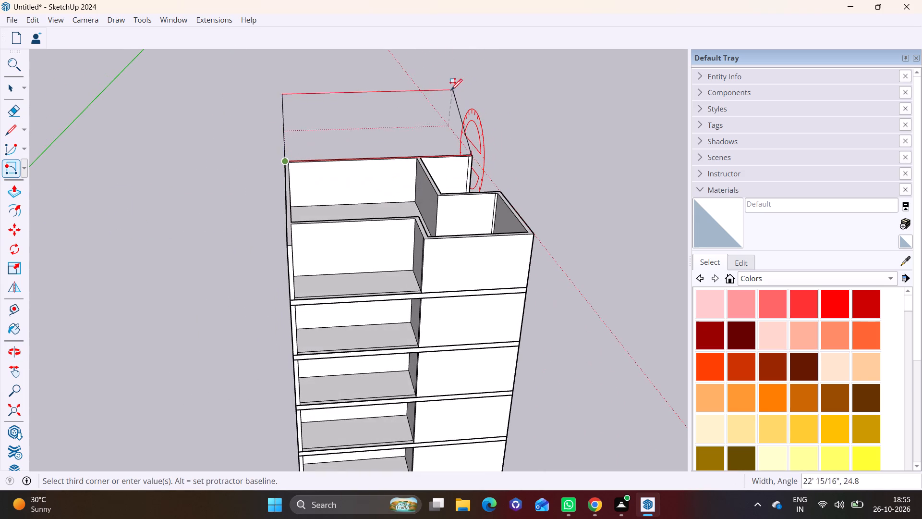
scroll(409, 110, down, 4)
middle_drag(407, 135, 442, 110)
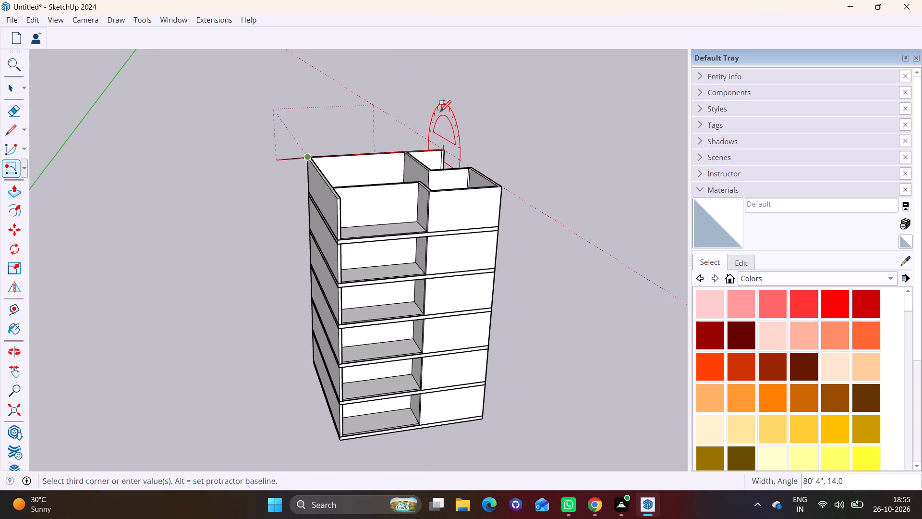
text(1')
key(Return)
key(space)
Make the thin upright rectangle on the back wall edge, face and edges together, into a group.
scroll(353, 127, up, 6)
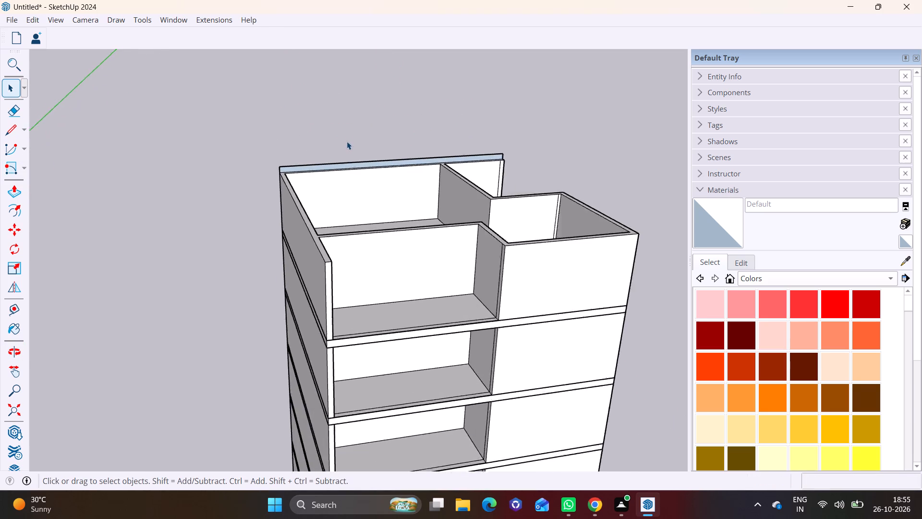
scroll(347, 141, up, 7)
double_click(301, 159)
right_click(301, 159)
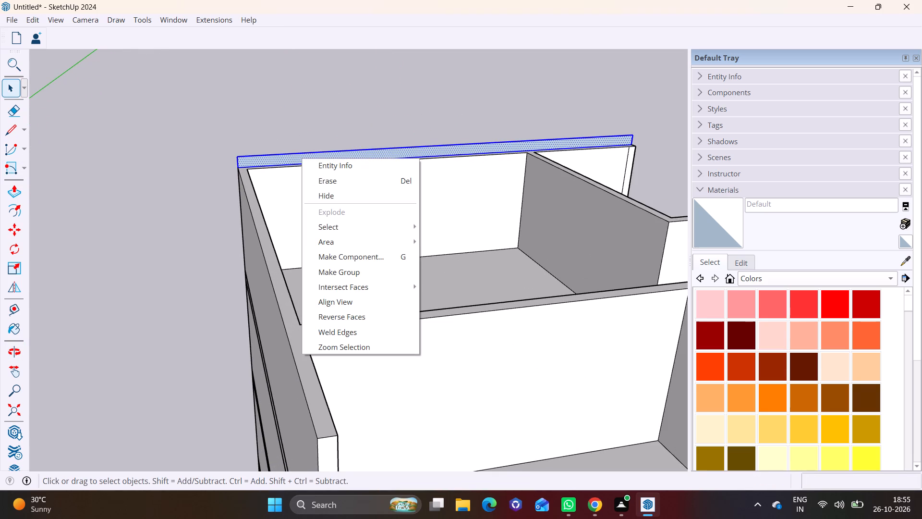
click(356, 270)
Inside the group, Push/Pull the strip's face 40' across the top storey to form the roof slab, and exit the group.
triple_click(284, 162)
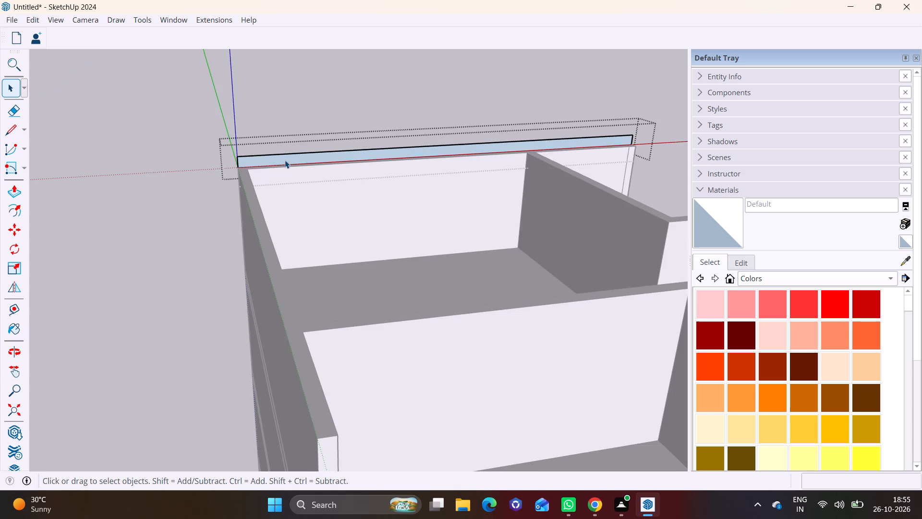
drag(15, 191, 19, 186)
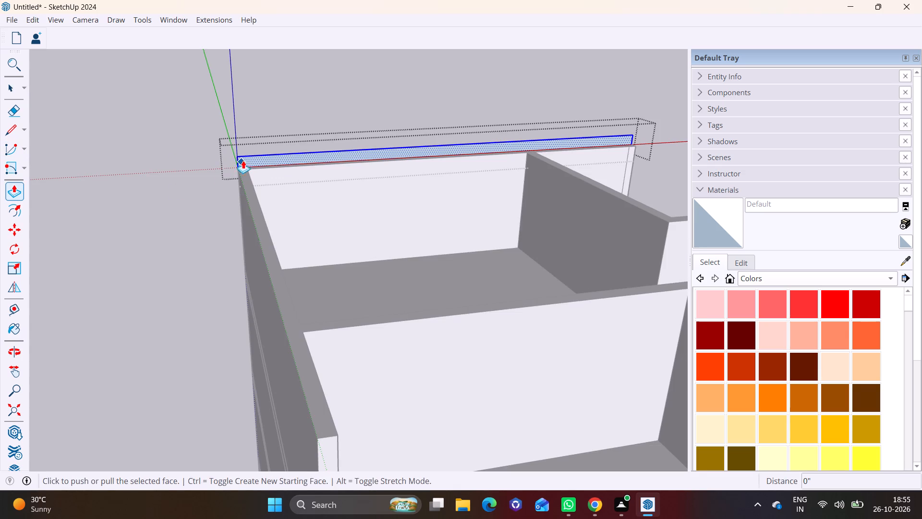
click(243, 160)
middle_drag(315, 302, 326, 199)
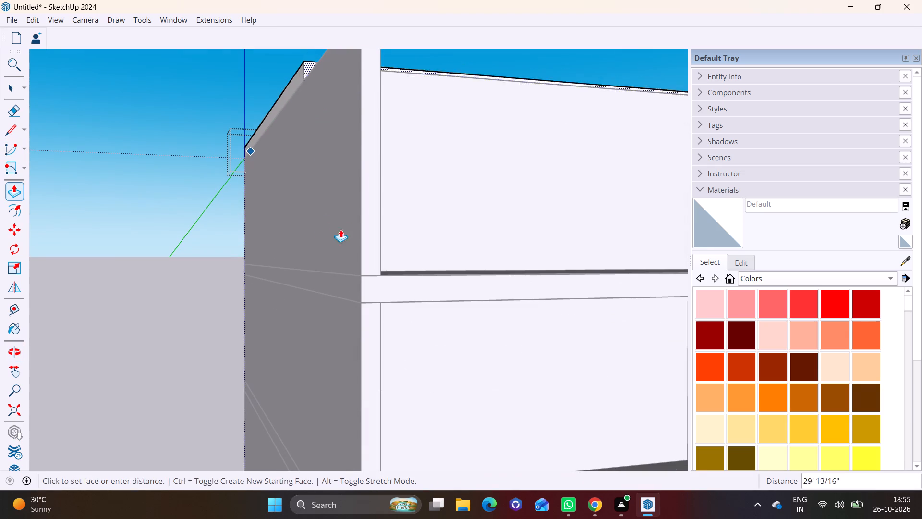
click(361, 210)
scroll(372, 210, down, 11)
key(space)
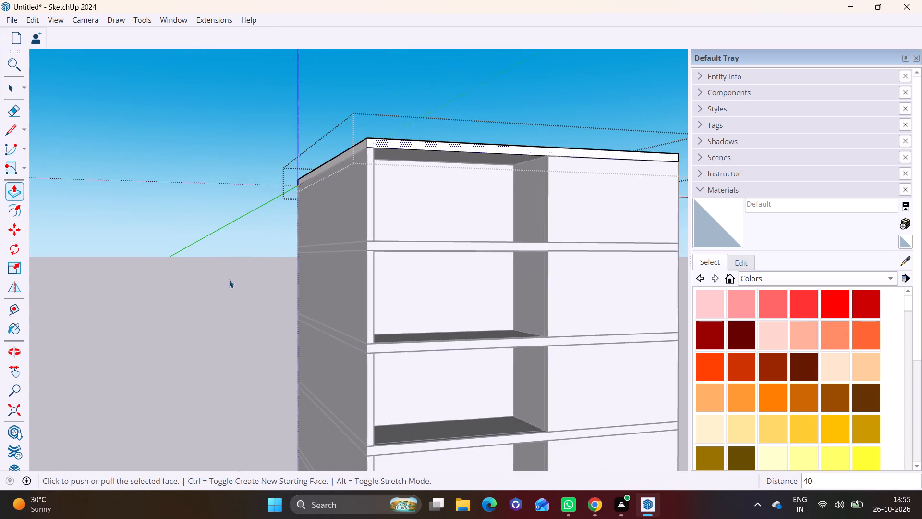
click(229, 280)
Examine the roofed building from the front and both sides, checking how the storeys and open bays line up.
scroll(344, 270, down, 6)
shift+middle_drag(390, 289, 318, 225)
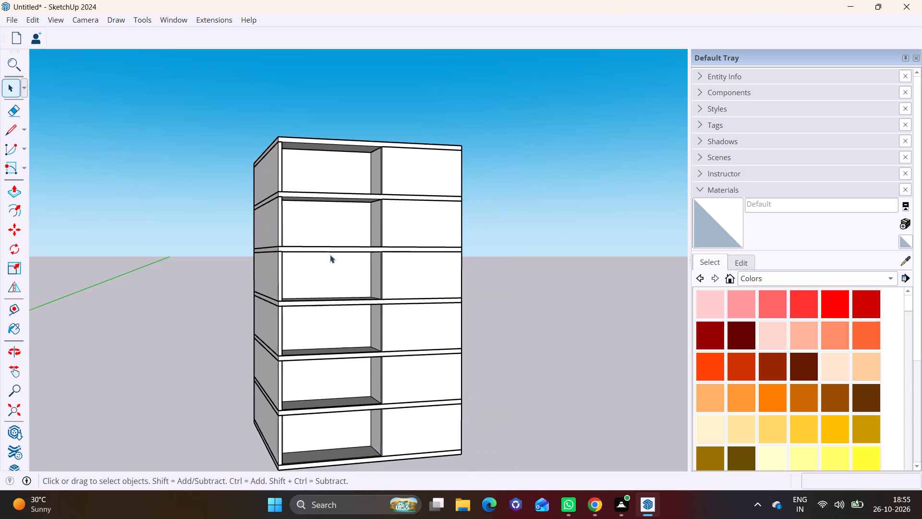
middle_drag(329, 256, 257, 241)
scroll(337, 251, up, 2)
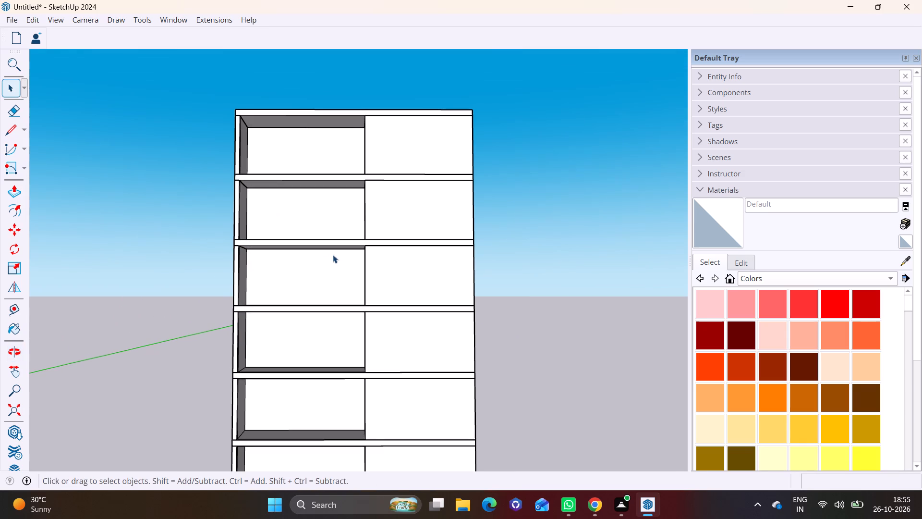
scroll(371, 254, down, 2)
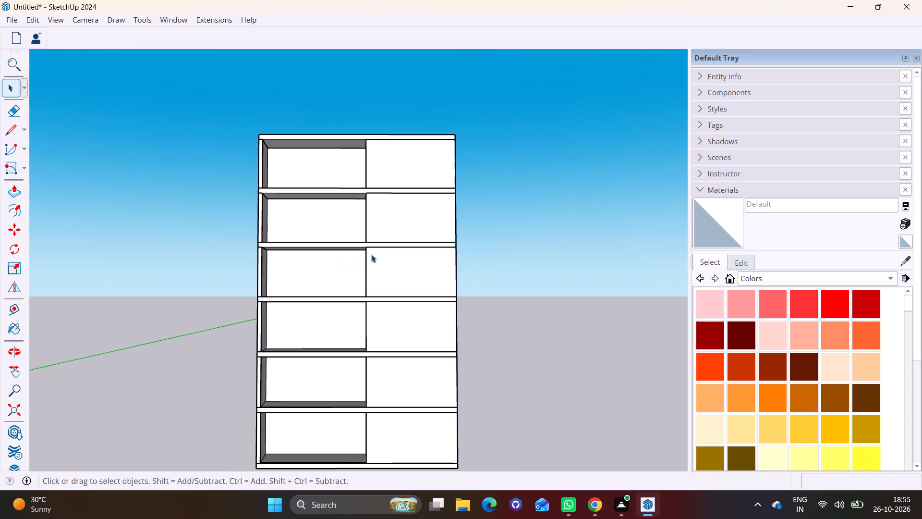
shift+middle_drag(371, 254, 360, 304)
scroll(356, 305, down, 2)
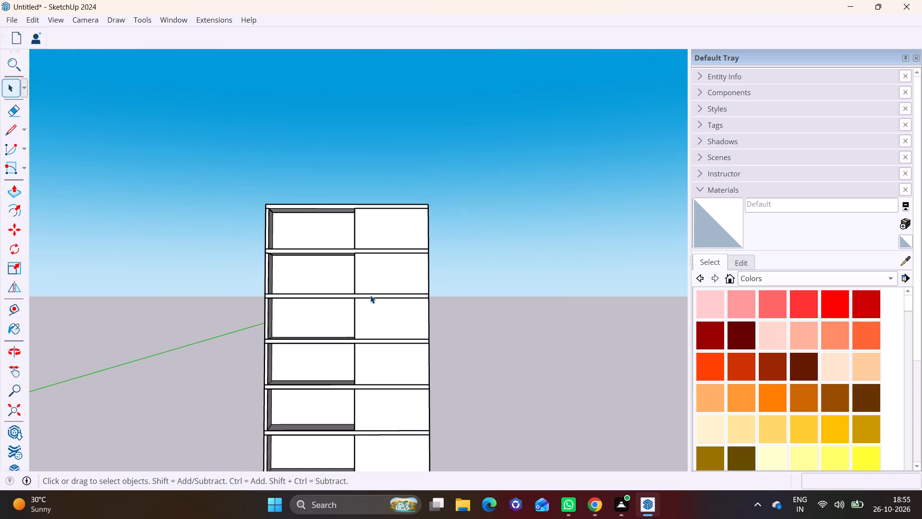
shift+middle_drag(369, 294, 375, 256)
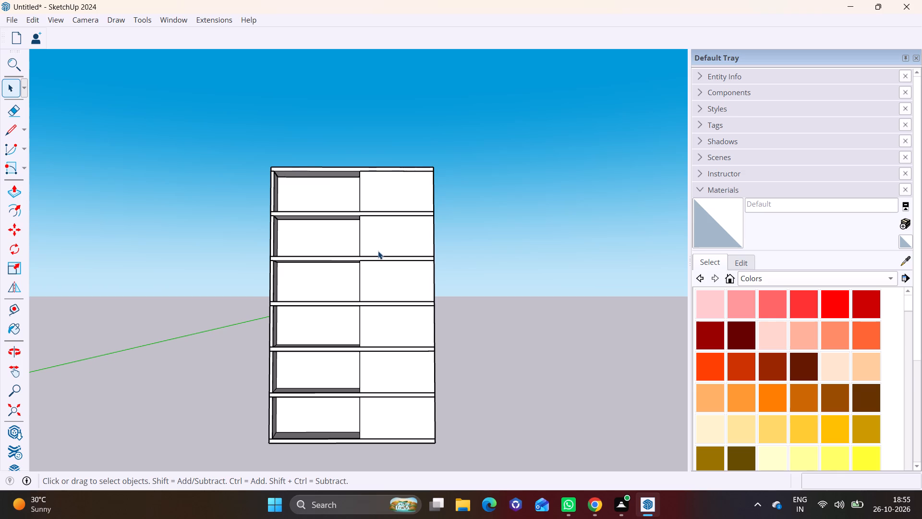
scroll(377, 251, up, 3)
shift+middle_drag(377, 257, 358, 228)
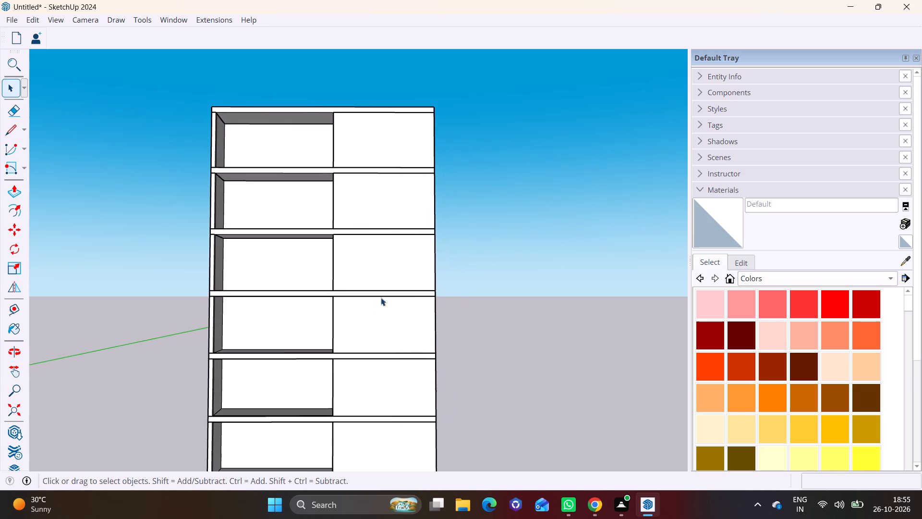
shift+middle_drag(381, 317, 377, 247)
scroll(349, 272, down, 1)
scroll(335, 267, up, 1)
shift+middle_drag(335, 267, 321, 353)
scroll(373, 324, down, 3)
middle_drag(369, 324, 268, 333)
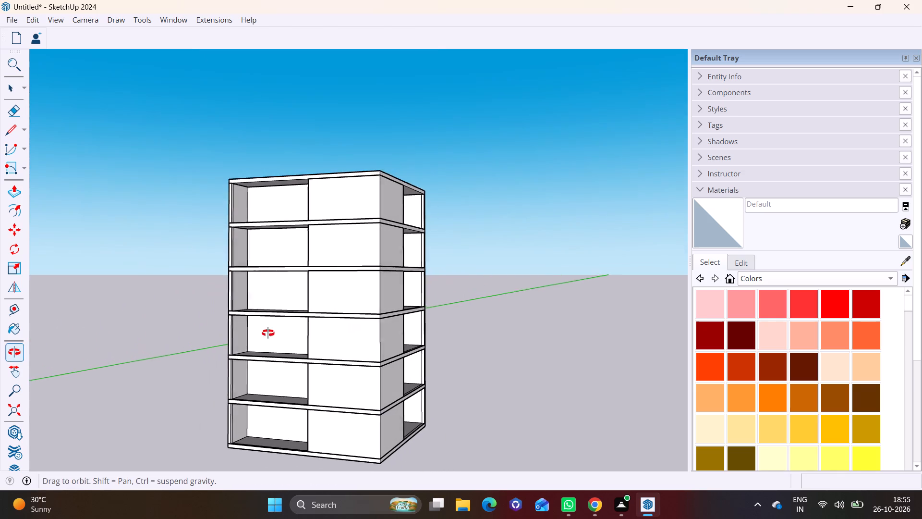
middle_drag(268, 333, 247, 339)
scroll(338, 323, down, 5)
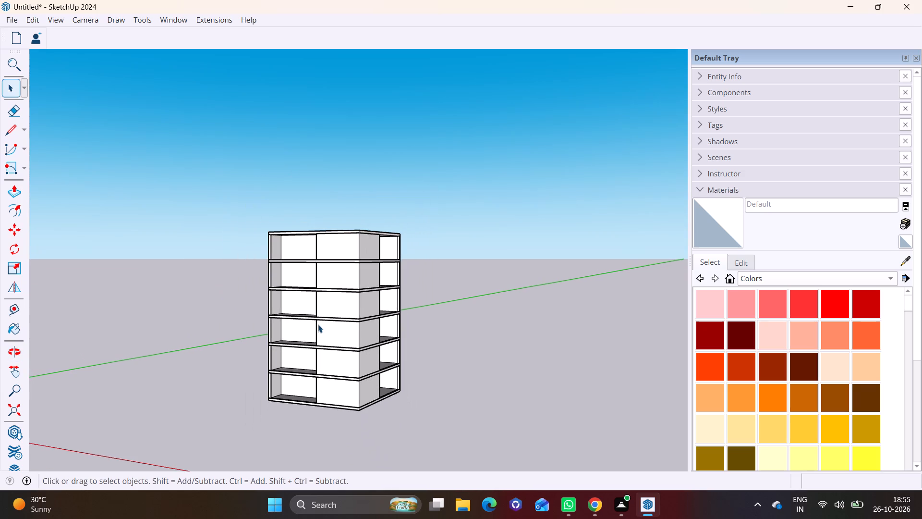
shift+middle_drag(316, 324, 376, 282)
middle_drag(376, 284, 572, 279)
scroll(403, 273, up, 7)
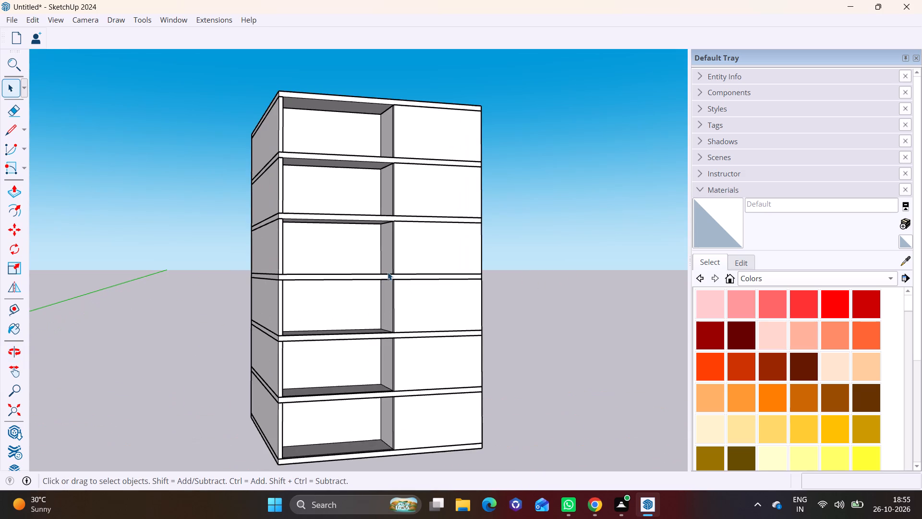
middle_drag(394, 259, 291, 278)
middle_drag(307, 268, 287, 269)
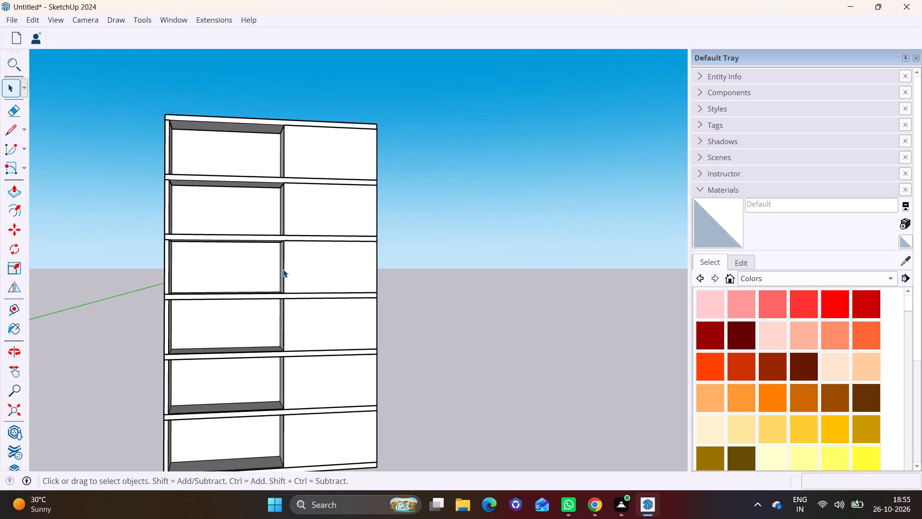
Draw an upright rectangle about 8'2" by 6'2" on the top storey's blank front wall, near its outer corner.
click(24, 164)
click(34, 187)
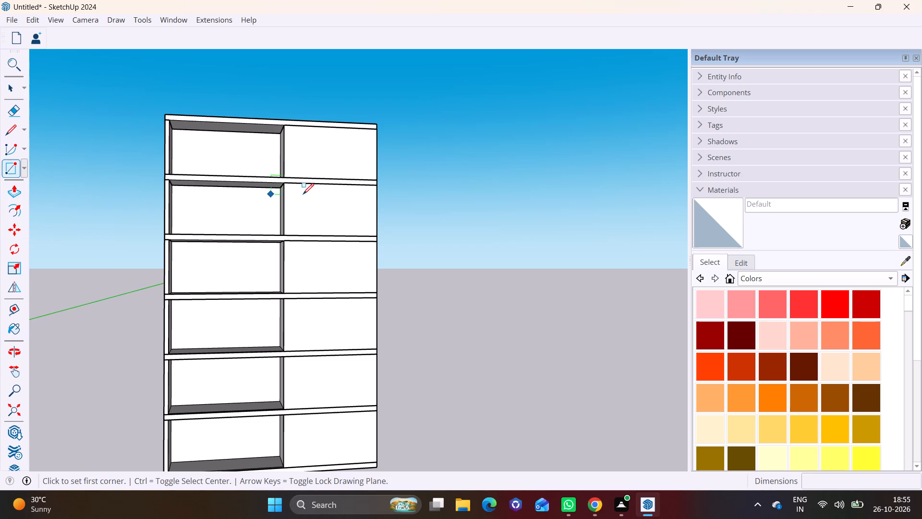
scroll(325, 179, up, 5)
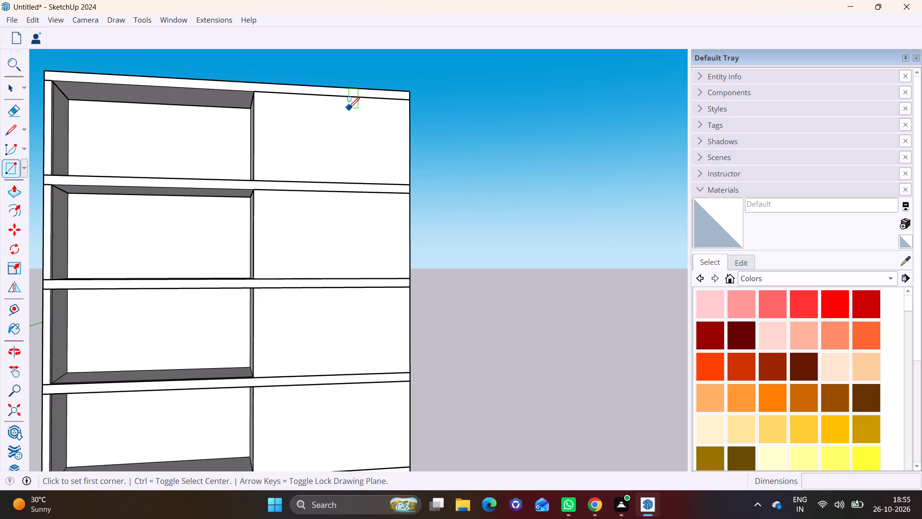
click(349, 108)
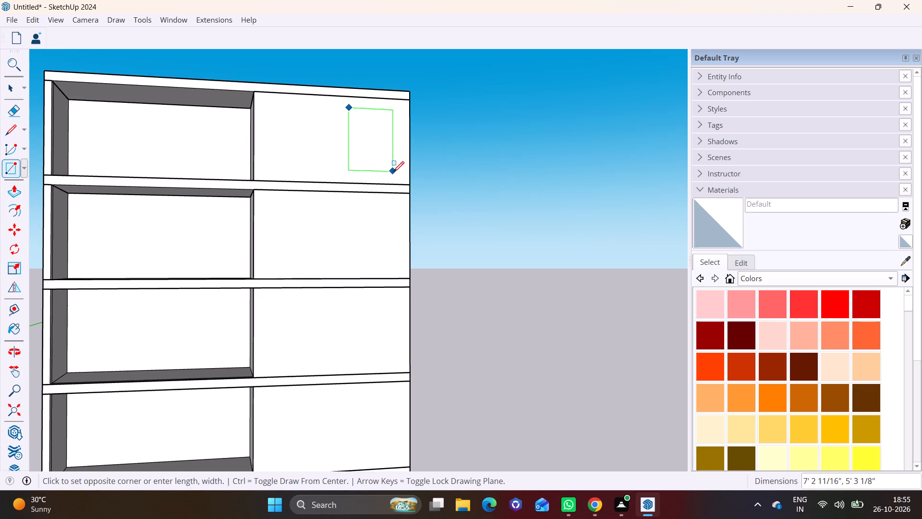
click(401, 180)
key(space)
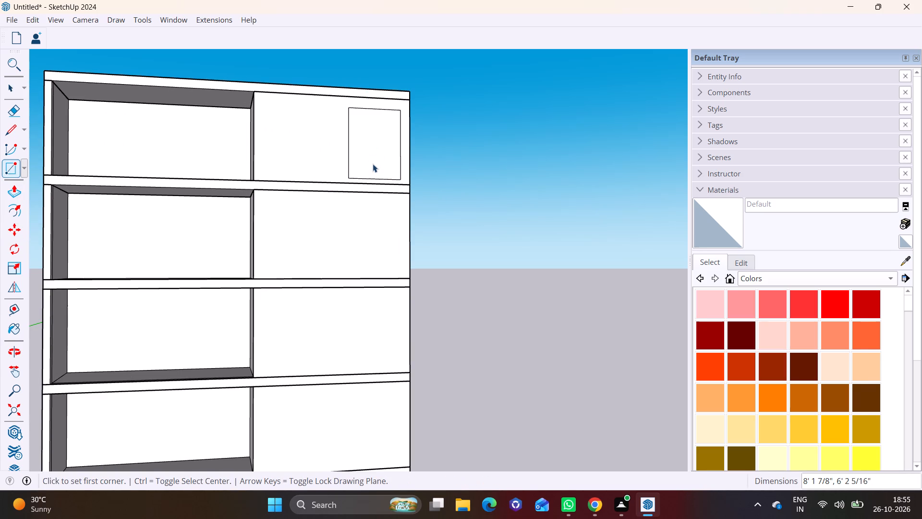
Push/Pull the front wall rectangle outward about 2'1" to form a projecting box.
click(373, 164)
click(21, 187)
click(368, 136)
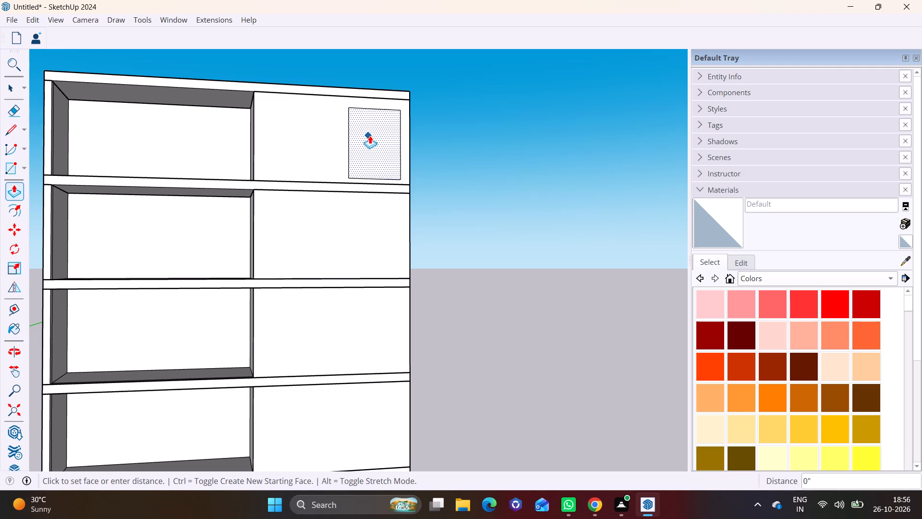
click(376, 136)
Push/Pull the projecting box's underside down about 7", plus a further 19'3" or so, past the storeys below.
scroll(391, 143, up, 1)
middle_drag(391, 143, 95, 252)
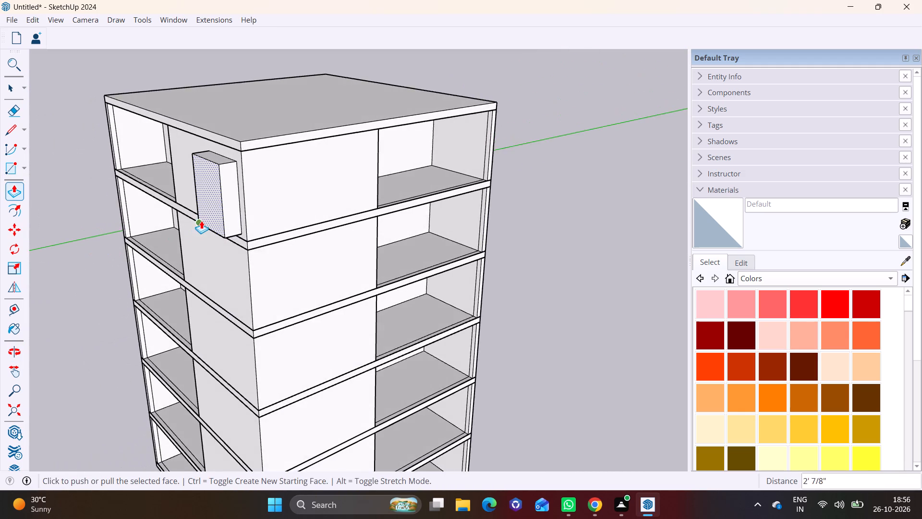
scroll(201, 221, up, 4)
middle_drag(214, 226, 263, 96)
key(space)
click(274, 109)
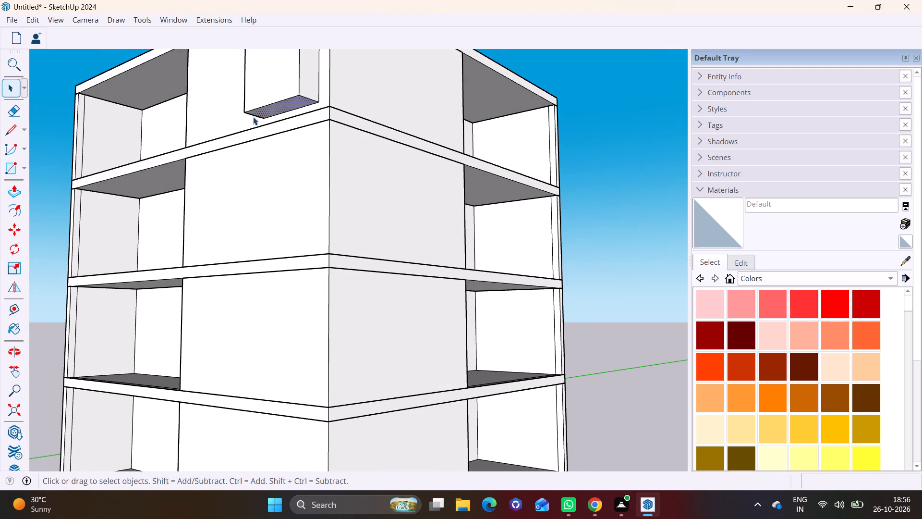
click(14, 189)
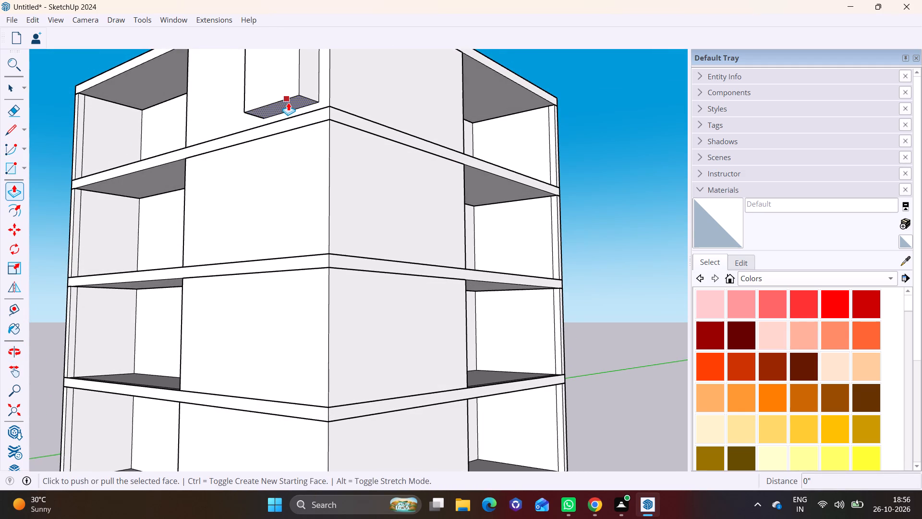
click(288, 102)
drag(285, 114, 289, 194)
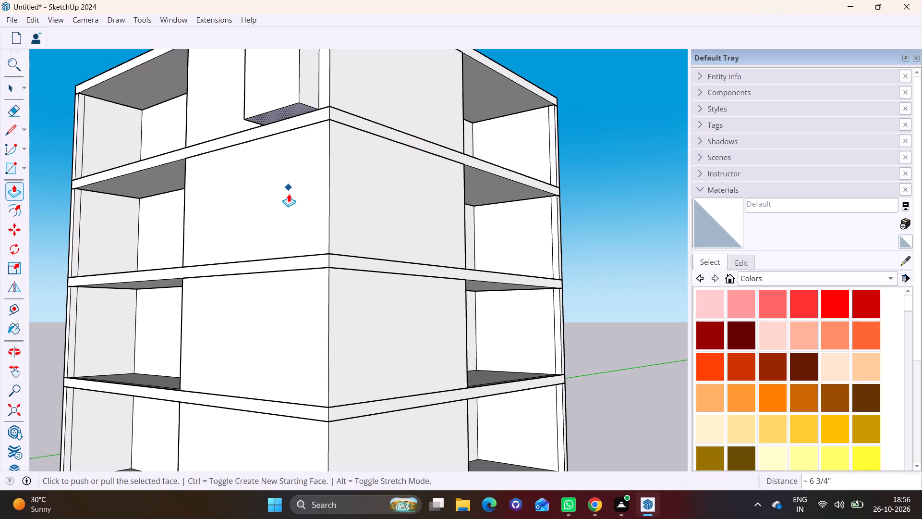
drag(289, 194, 289, 196)
drag(286, 109, 272, 369)
scroll(281, 357, down, 2)
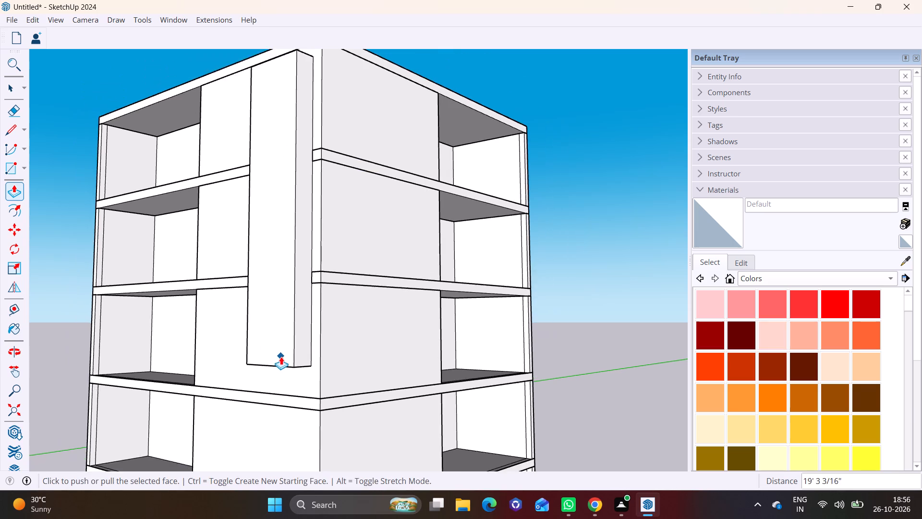
Push/Pull the projecting column's underside down in stages, including about 17'8" and 4'4", past the lower storeys to the building's base slab.
middle_drag(281, 347, 281, 151)
drag(266, 177, 275, 373)
shift+middle_drag(288, 278, 287, 226)
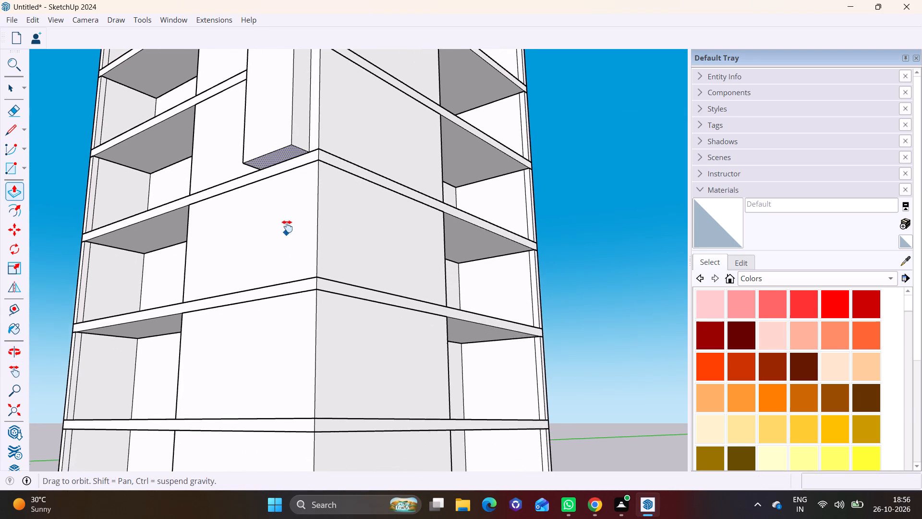
shift+middle_drag(287, 226, 287, 224)
drag(276, 155, 278, 360)
shift+middle_drag(292, 342, 313, 173)
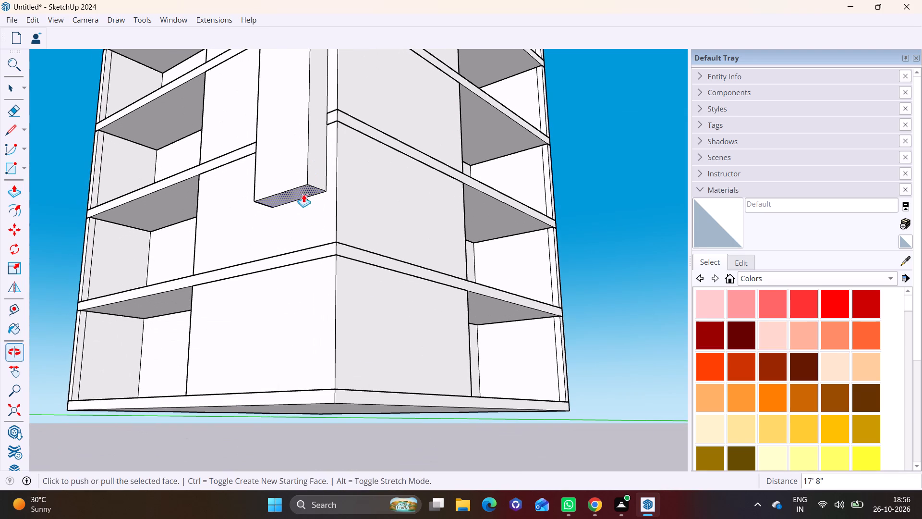
drag(297, 191, 301, 303)
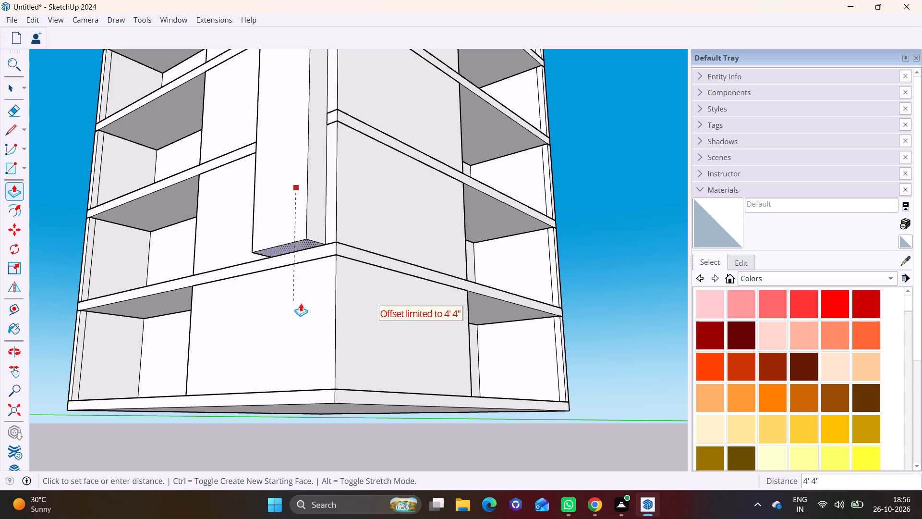
drag(301, 303, 299, 303)
drag(288, 247, 295, 404)
click(295, 404)
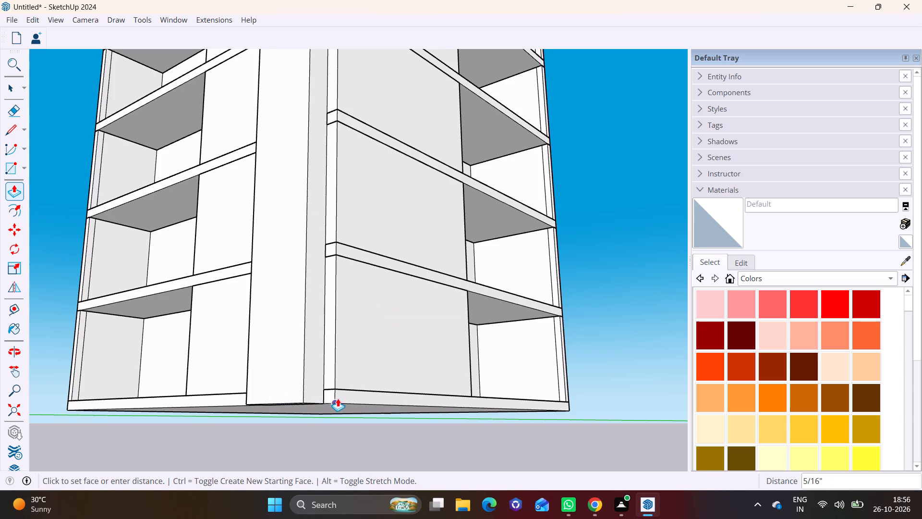
click(338, 398)
Push/Pull the column's top face up past the top storey's wall, the final stretch about 11 13/16", flush with the roof slab's top.
scroll(299, 261, down, 3)
scroll(306, 158, up, 1)
middle_drag(306, 158, 294, 297)
middle_drag(276, 130, 278, 379)
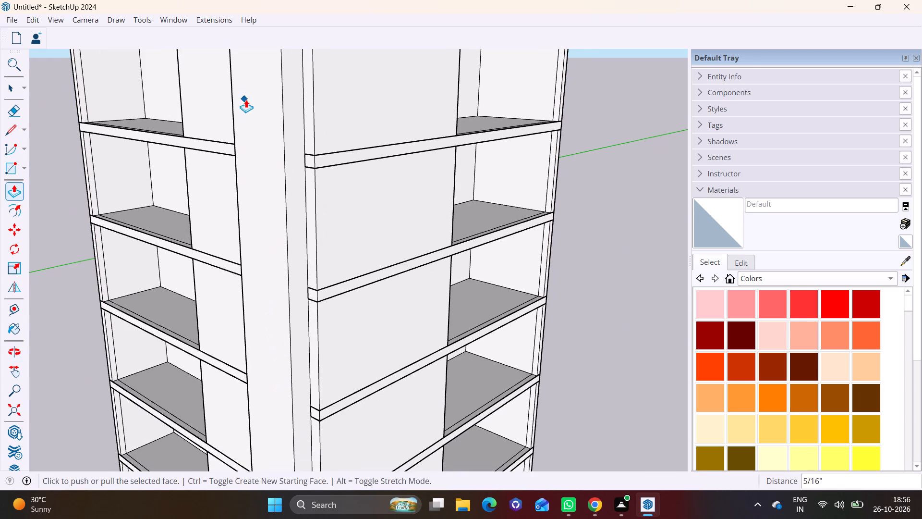
shift+middle_drag(248, 114, 261, 318)
scroll(267, 235, up, 9)
key(space)
click(300, 254)
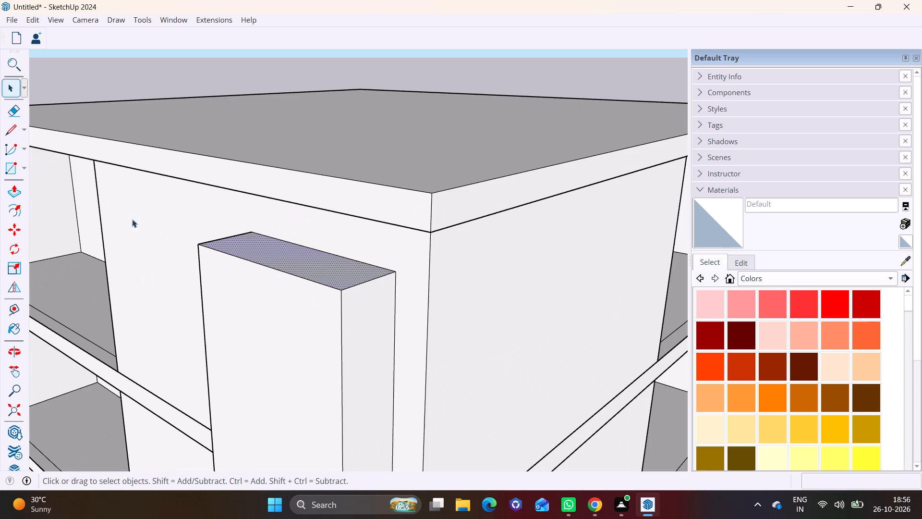
click(12, 188)
drag(319, 271, 312, 200)
drag(326, 221, 323, 184)
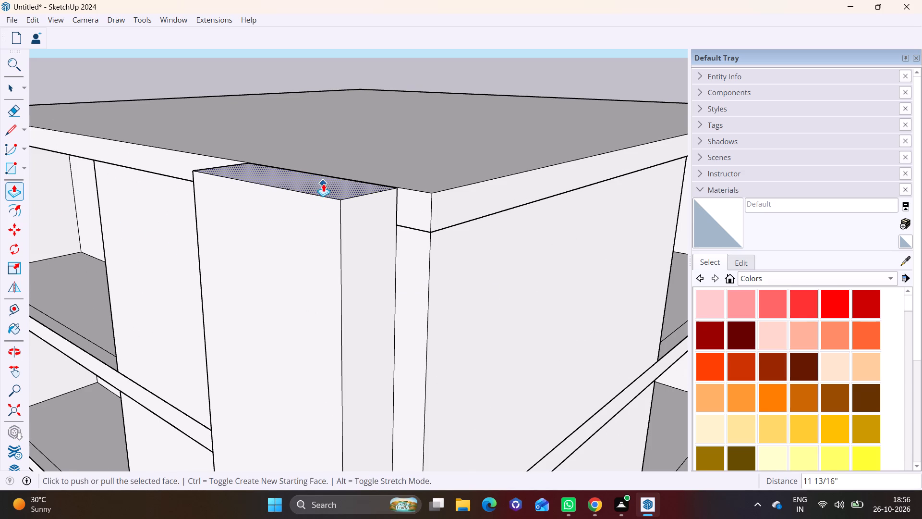
click(409, 192)
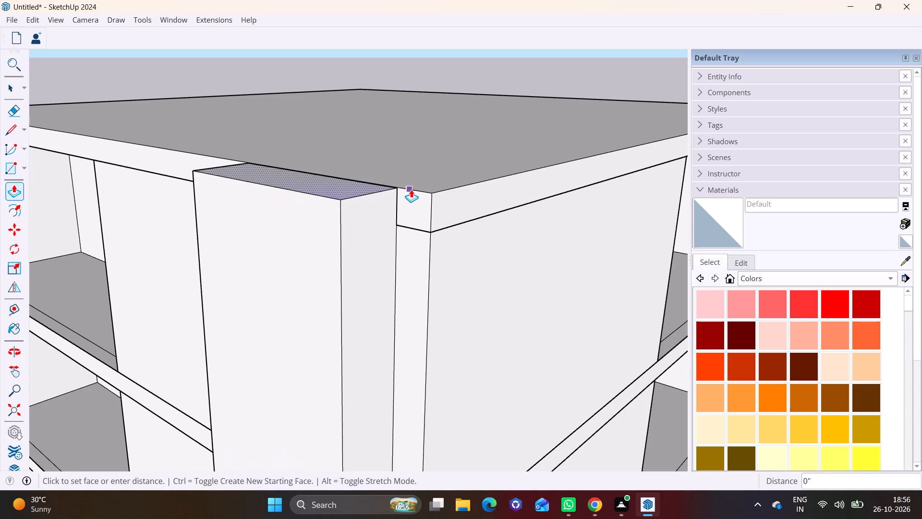
click(416, 188)
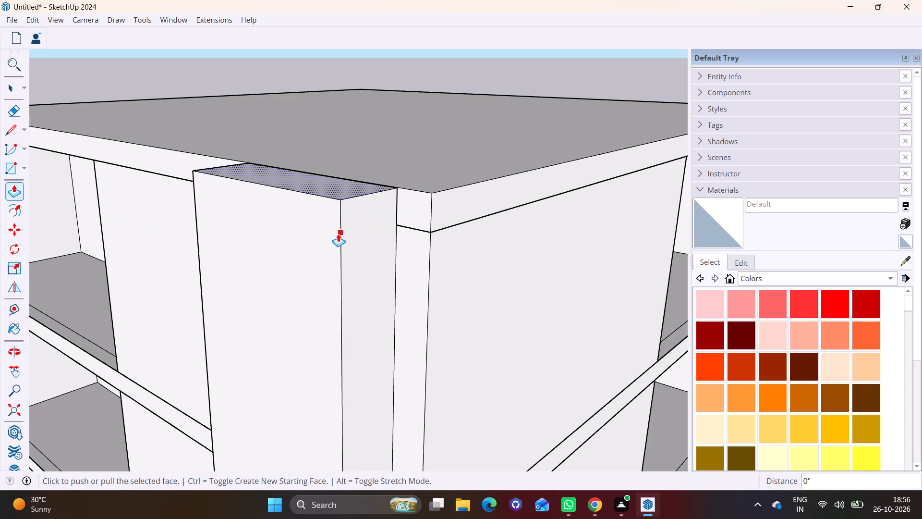
Push/Pull the column's front face back toward the building wall by about 1'3" to make the projection shallower.
scroll(338, 235, down, 7)
middle_drag(337, 258, 334, 196)
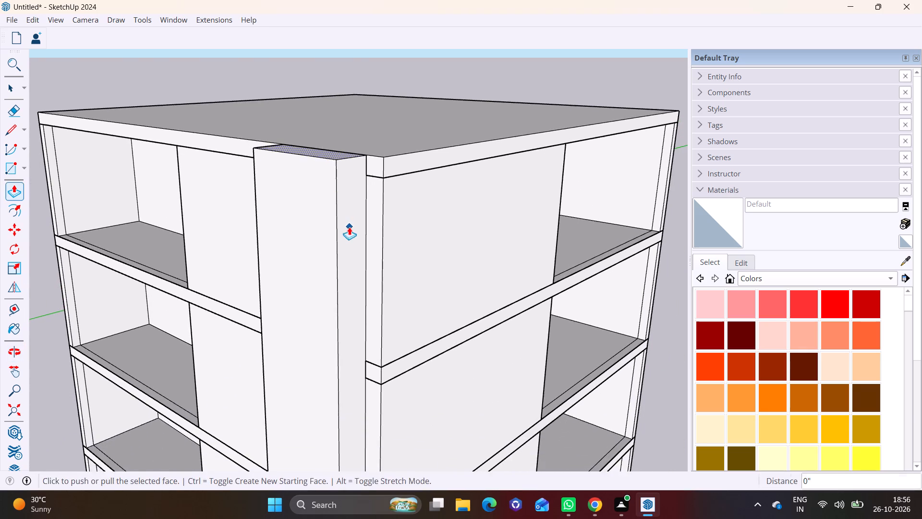
middle_drag(349, 227, 334, 226)
scroll(334, 226, up, 1)
key(space)
click(284, 233)
click(14, 189)
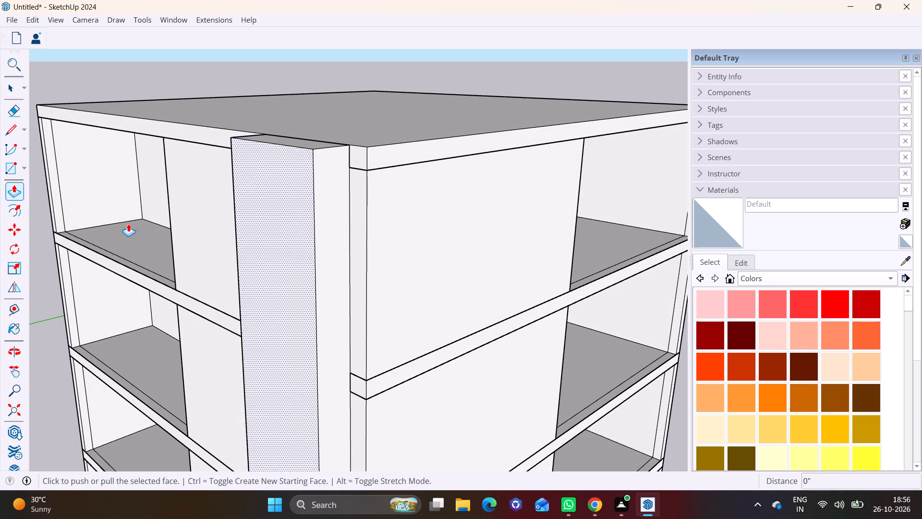
click(274, 274)
click(295, 270)
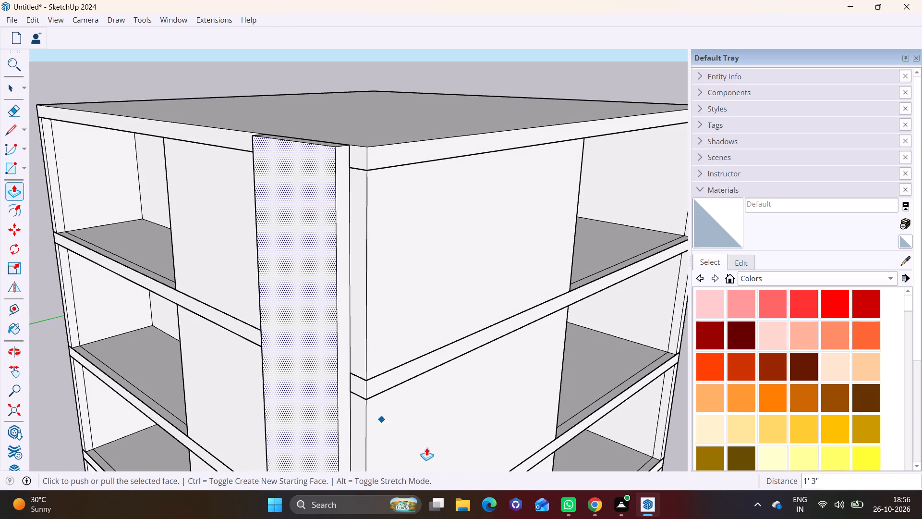
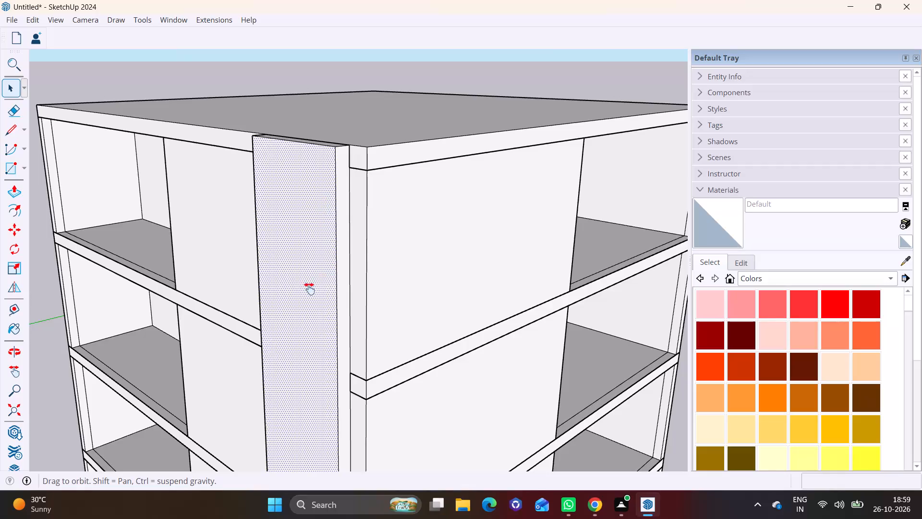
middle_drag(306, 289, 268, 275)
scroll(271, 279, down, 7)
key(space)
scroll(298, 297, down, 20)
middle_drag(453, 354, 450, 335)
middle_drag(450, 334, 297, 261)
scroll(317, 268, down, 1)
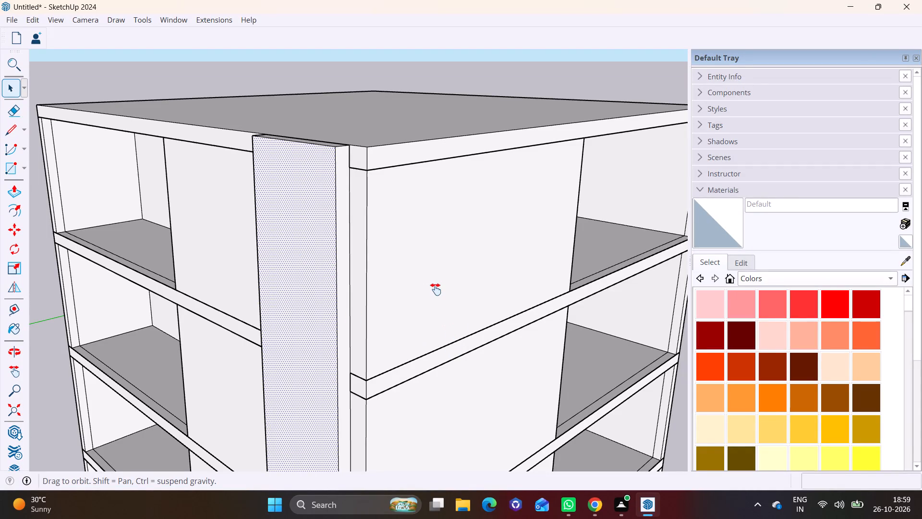
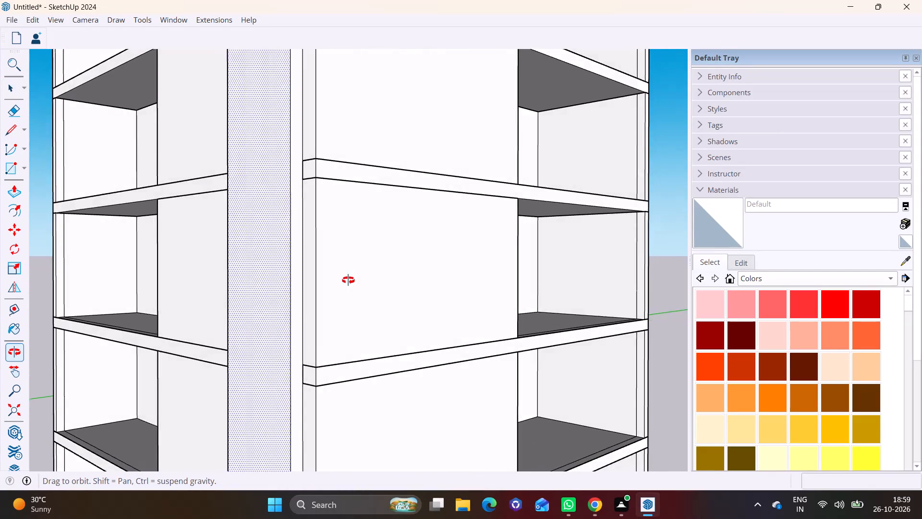
Push/Pull the facade column's narrow side face about 1' 1 1/2" outward, flush with the adjacent building corner.
middle_drag(348, 280, 354, 316)
scroll(310, 235, down, 3)
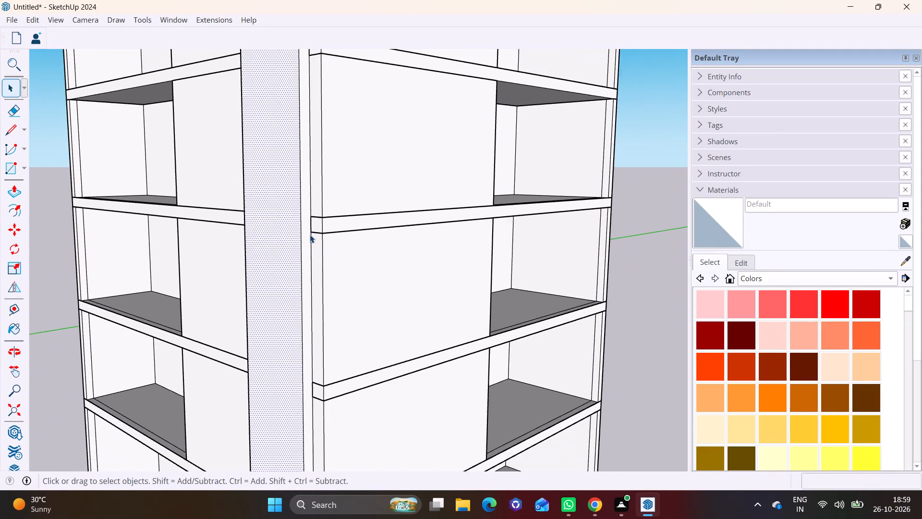
scroll(310, 235, down, 1)
shift+middle_drag(330, 220, 311, 335)
shift+middle_drag(278, 127, 283, 230)
scroll(283, 211, up, 4)
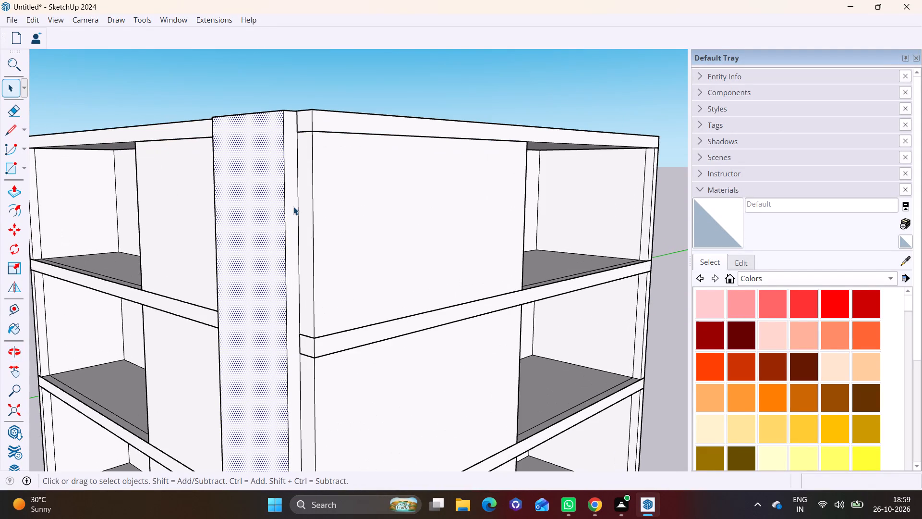
key(space)
click(293, 207)
click(18, 183)
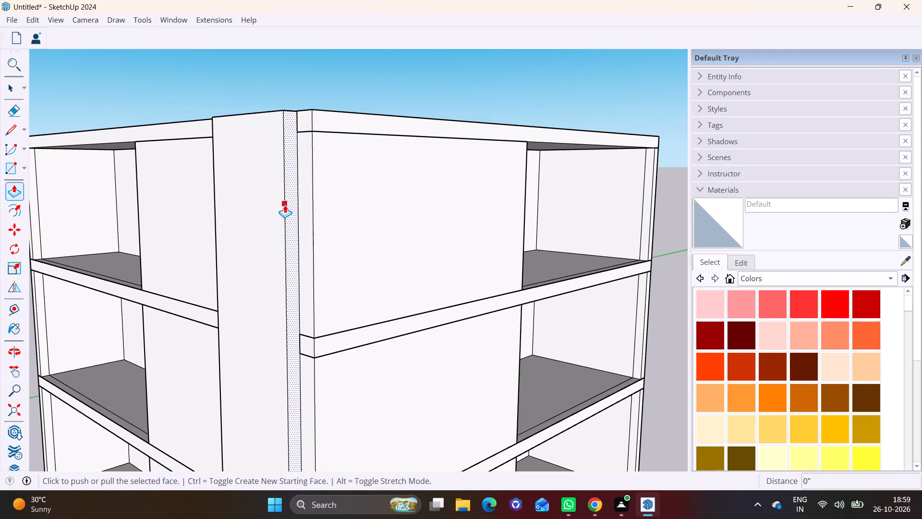
click(289, 205)
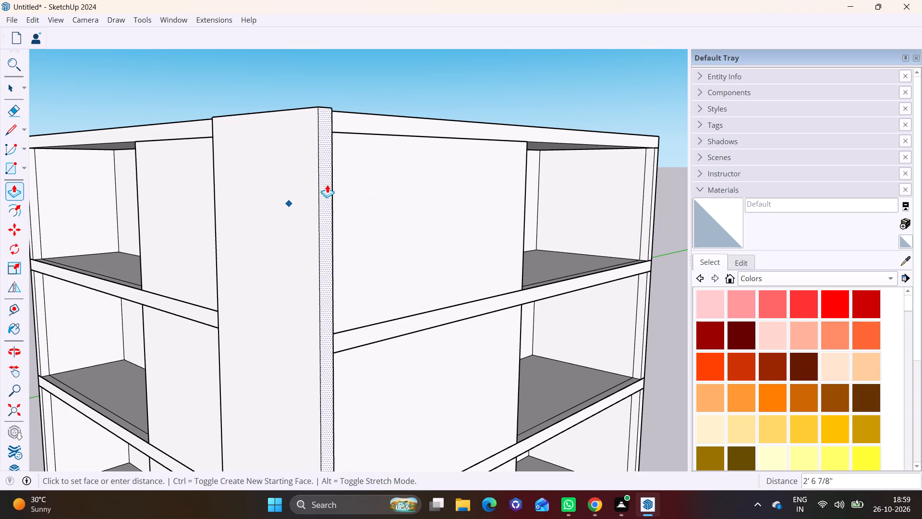
middle_drag(336, 127, 203, 210)
click(244, 173)
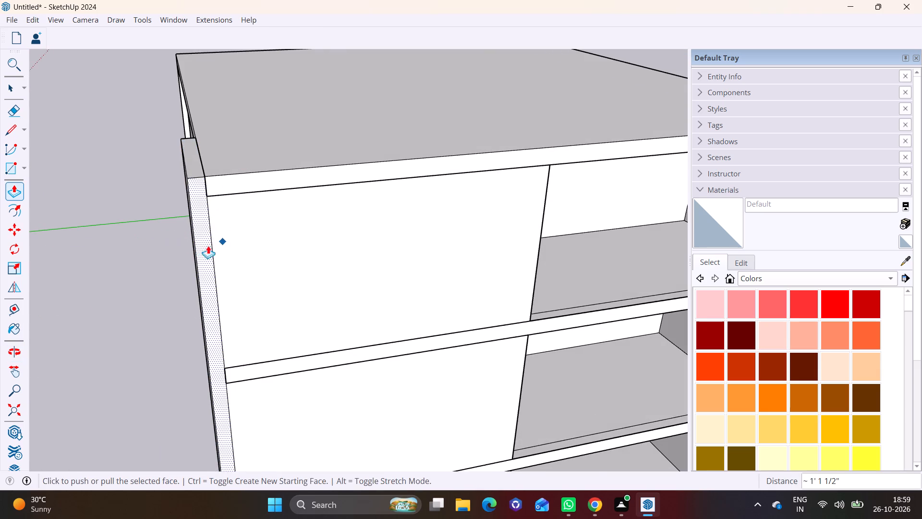
Push/Pull the column's opposite narrow side face outward to widen the column across the front panels.
scroll(204, 243, down, 5)
shift+middle_drag(227, 269, 238, 186)
middle_drag(222, 253, 372, 184)
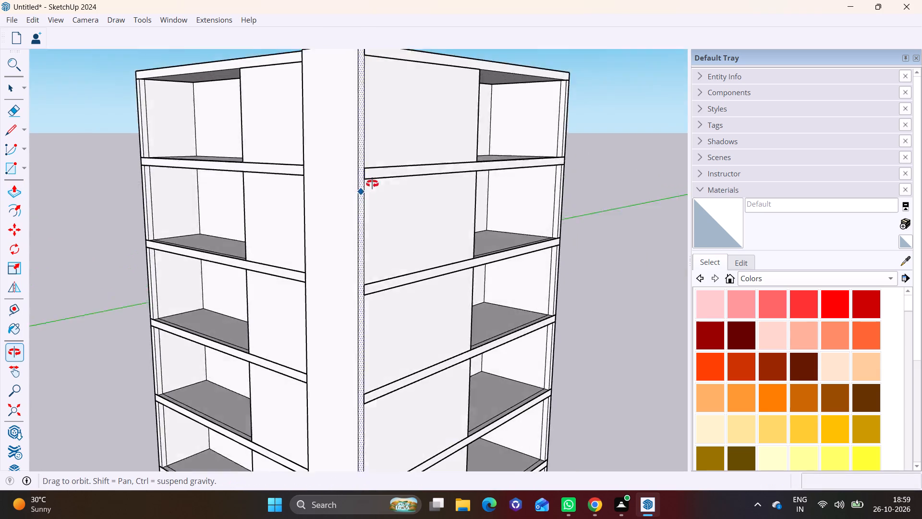
middle_drag(372, 184, 431, 168)
scroll(391, 234, down, 6)
middle_drag(443, 291, 513, 275)
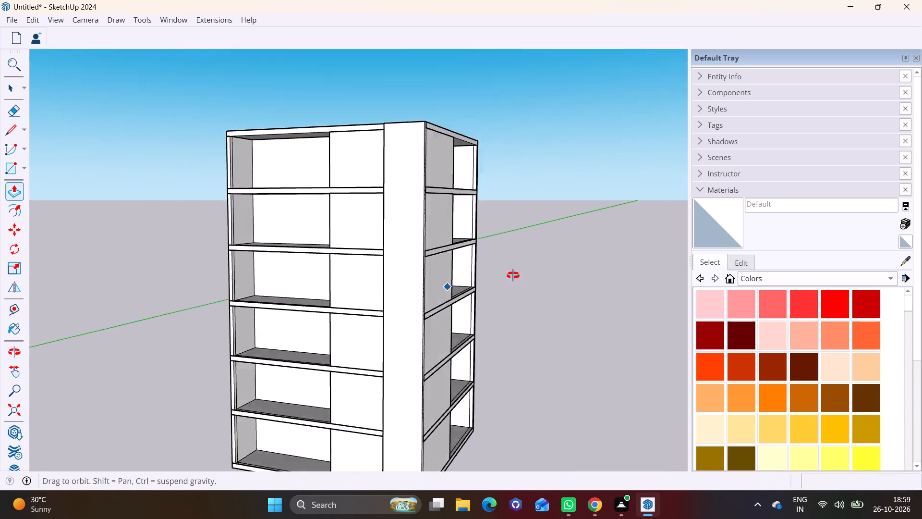
middle_drag(513, 275, 636, 258)
middle_drag(339, 292, 487, 322)
scroll(464, 293, up, 6)
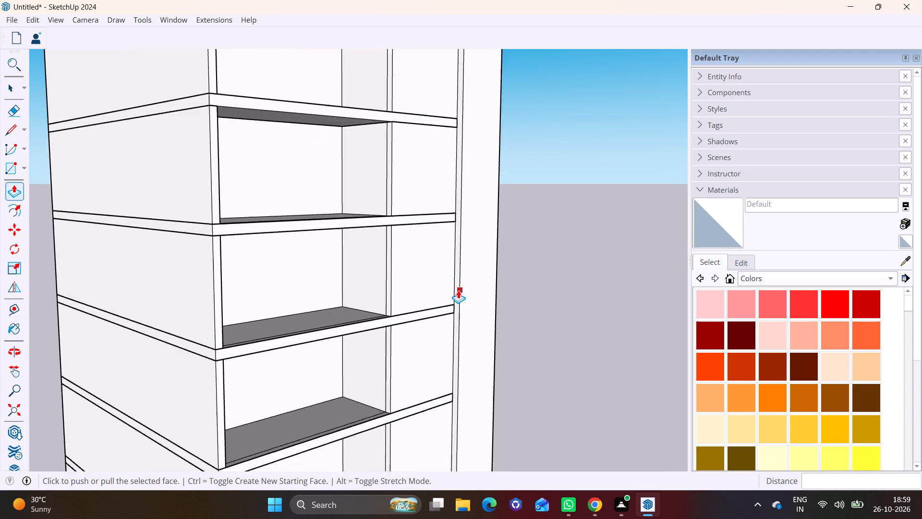
scroll(458, 290, up, 2)
key(space)
click(456, 290)
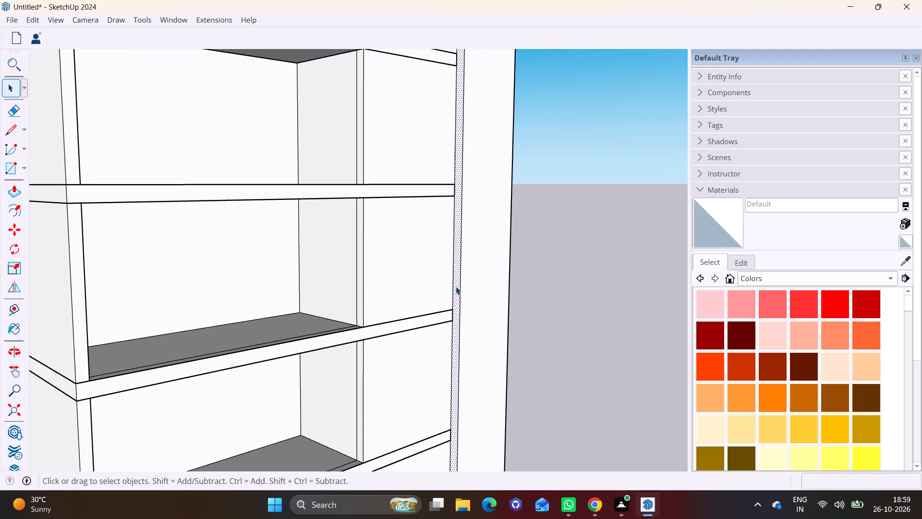
click(12, 188)
click(455, 253)
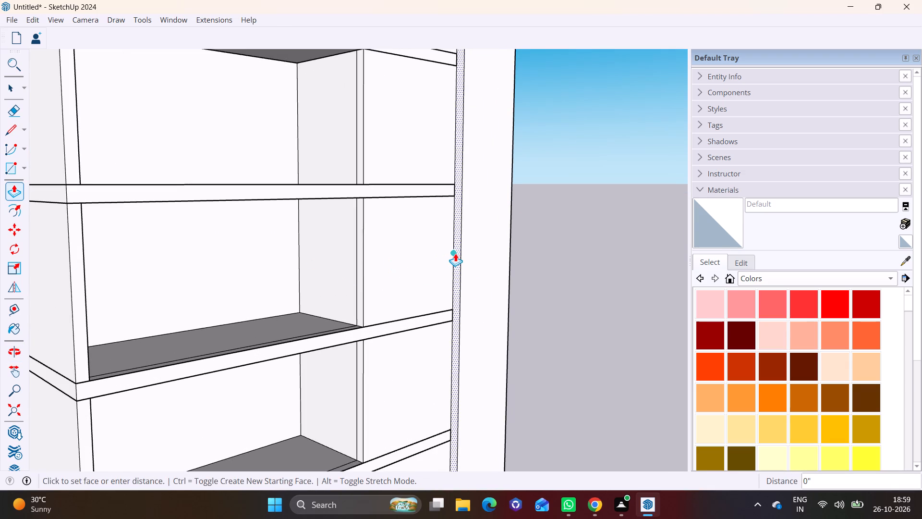
drag(437, 258, 435, 263)
key(space)
Examine the column's proportions against the facade from several angles.
scroll(339, 322, down, 4)
middle_drag(329, 326, 233, 292)
scroll(316, 291, up, 5)
middle_drag(349, 337, 166, 337)
scroll(172, 335, down, 6)
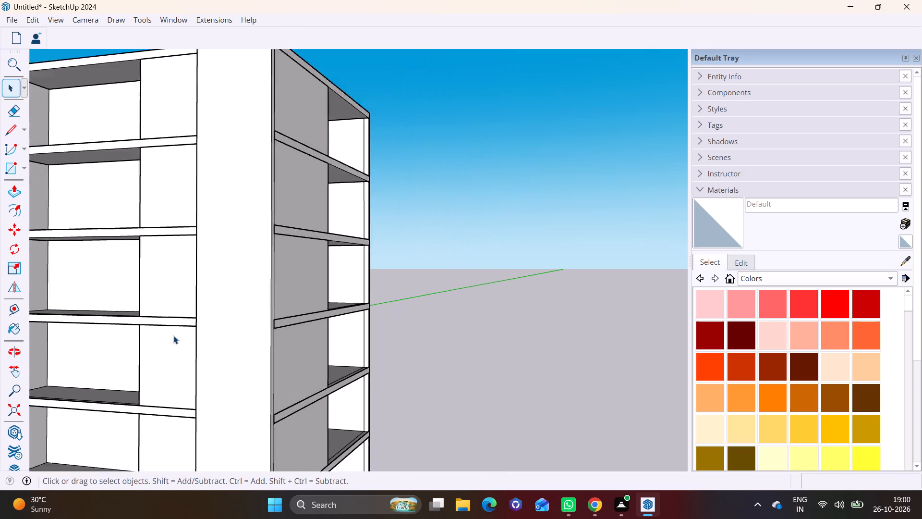
scroll(173, 335, down, 6)
shift+middle_drag(194, 337, 281, 315)
scroll(271, 316, down, 2)
scroll(271, 316, up, 2)
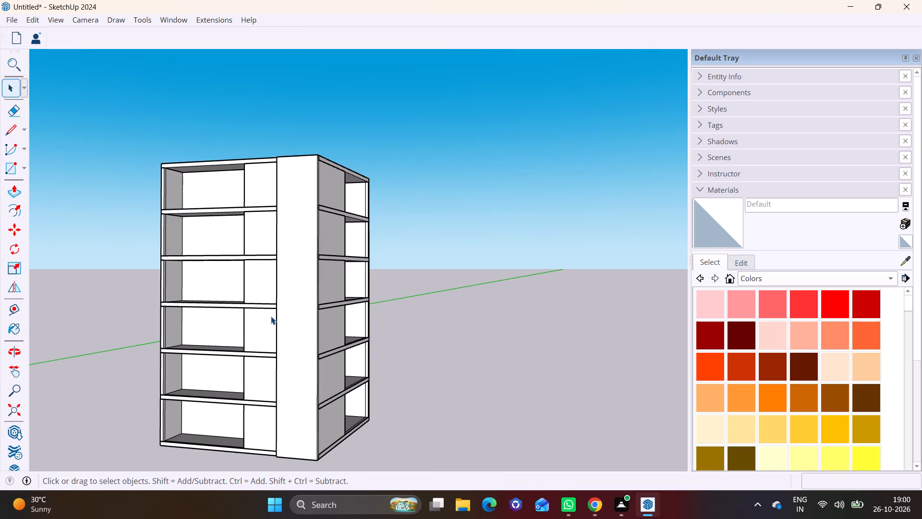
scroll(271, 317, up, 3)
scroll(272, 317, down, 6)
middle_drag(274, 317, 398, 334)
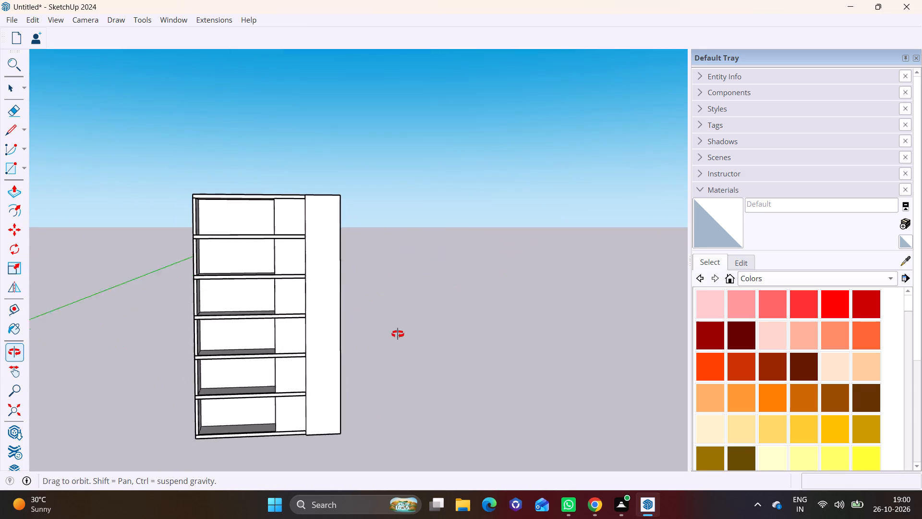
middle_drag(398, 334, 438, 338)
Push/Pull the column's inner side face a further 3' 3 1/4" across the front panels.
scroll(374, 356, up, 5)
middle_drag(319, 368, 464, 346)
scroll(324, 320, up, 2)
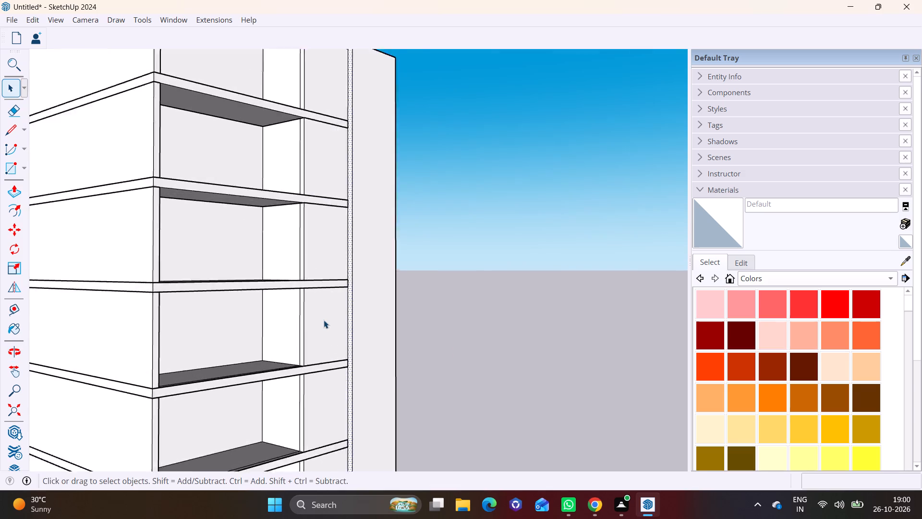
scroll(324, 320, up, 3)
shift+middle_drag(332, 318, 342, 285)
shift+scroll(341, 287, up, 1)
click(21, 191)
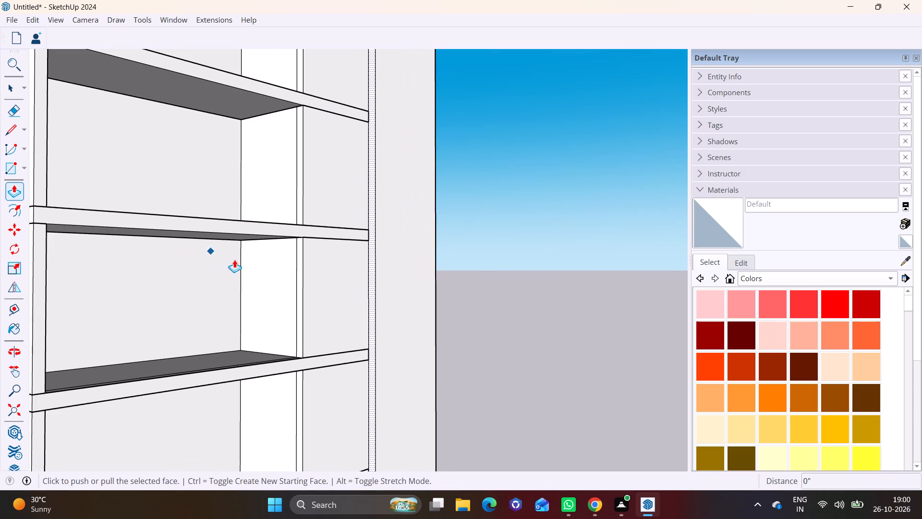
click(371, 267)
click(345, 272)
Push/Pull the side wall of the third storey's front opening inward, away from the column, to narrow the opening.
scroll(376, 317, down, 4)
middle_drag(352, 335, 168, 365)
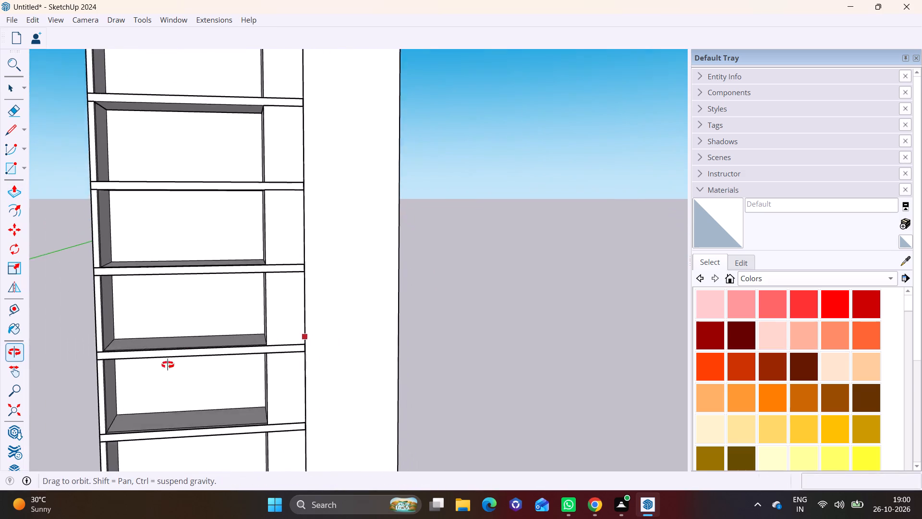
middle_drag(168, 365, 167, 365)
scroll(206, 337, down, 7)
scroll(237, 323, up, 12)
middle_drag(266, 338, 364, 334)
scroll(365, 334, down, 9)
middle_drag(362, 346, 489, 339)
scroll(460, 332, up, 3)
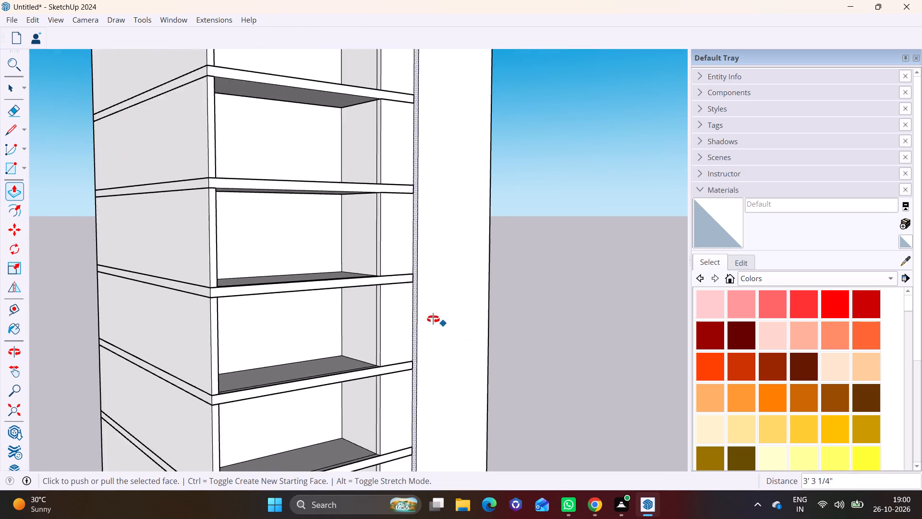
shift+middle_drag(433, 319, 374, 266)
scroll(316, 277, down, 3)
key(space)
click(304, 273)
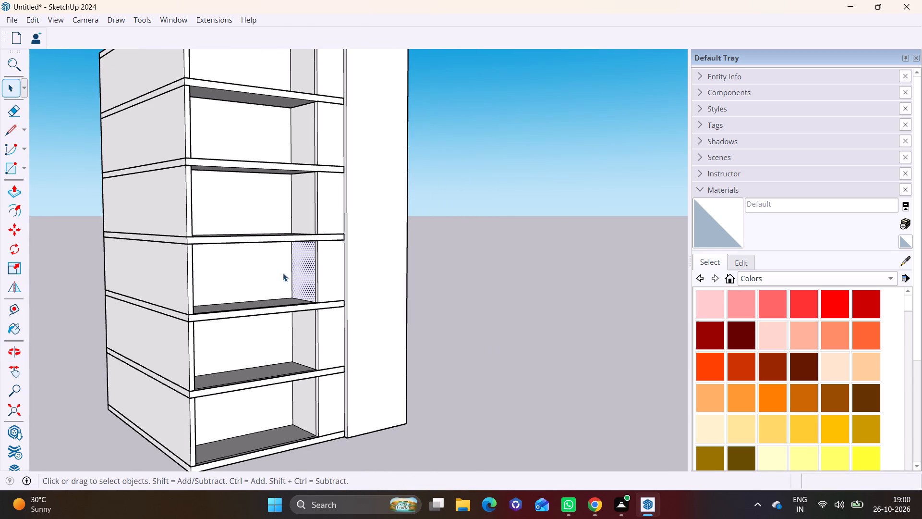
click(10, 191)
click(305, 267)
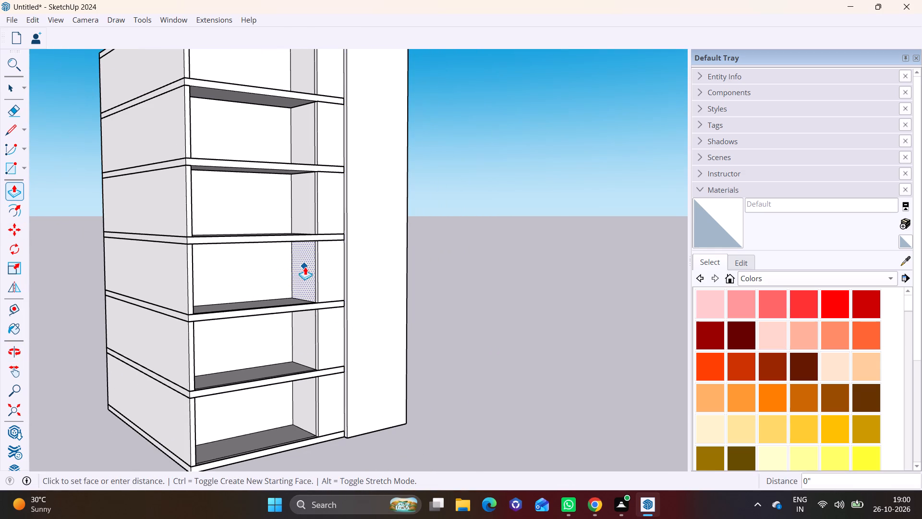
click(276, 272)
key(space)
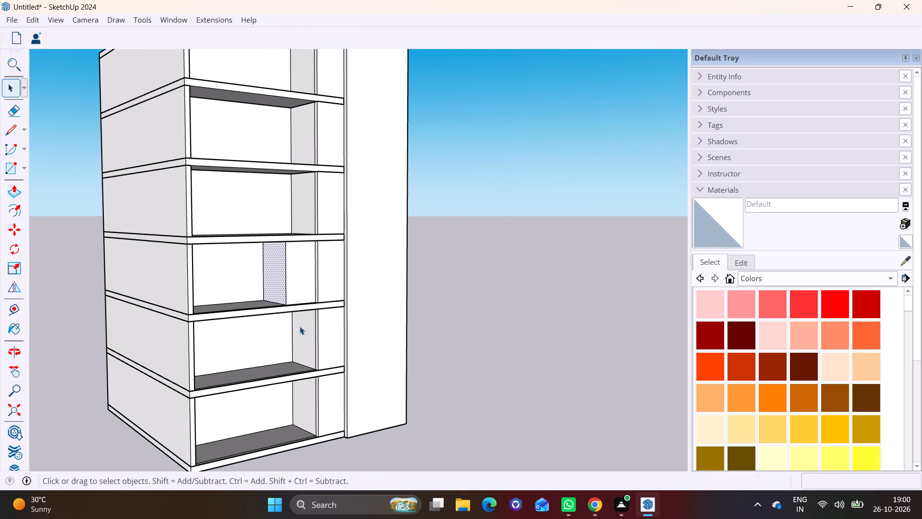
Repeat the same Push/Pull distance on the opening side walls of the second, fourth and ground storeys.
click(304, 326)
click(16, 199)
double_click(302, 339)
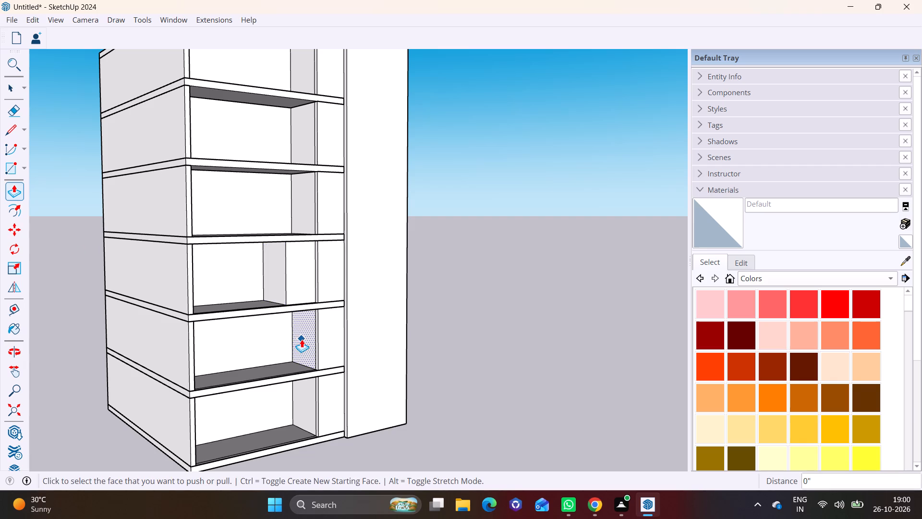
key(space)
click(305, 195)
click(12, 186)
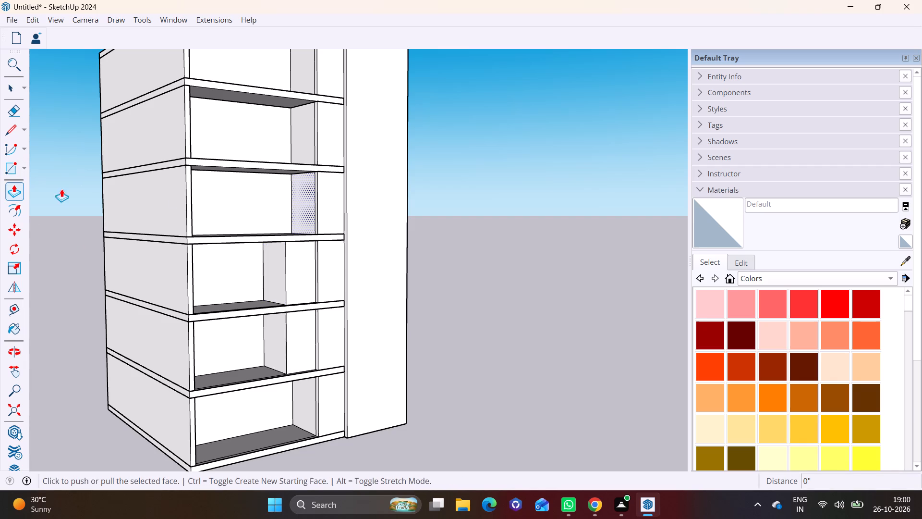
double_click(310, 209)
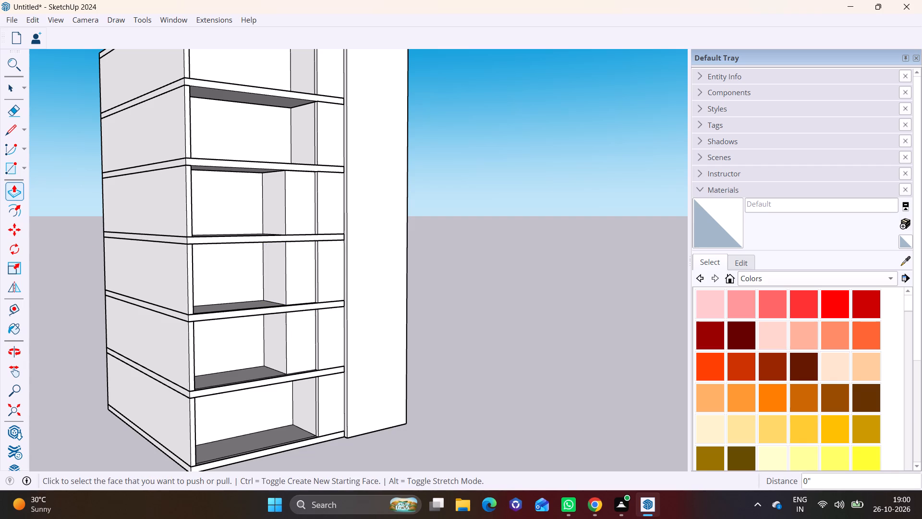
key(space)
click(304, 396)
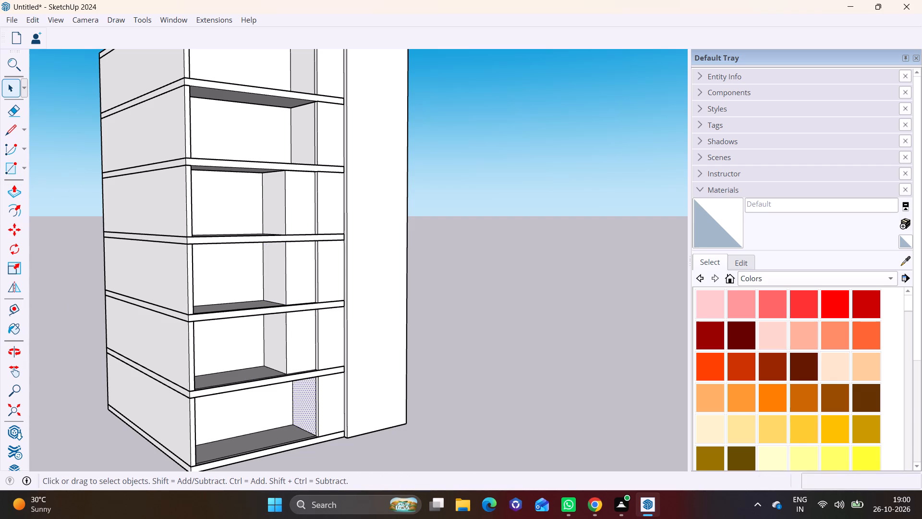
click(10, 191)
double_click(305, 404)
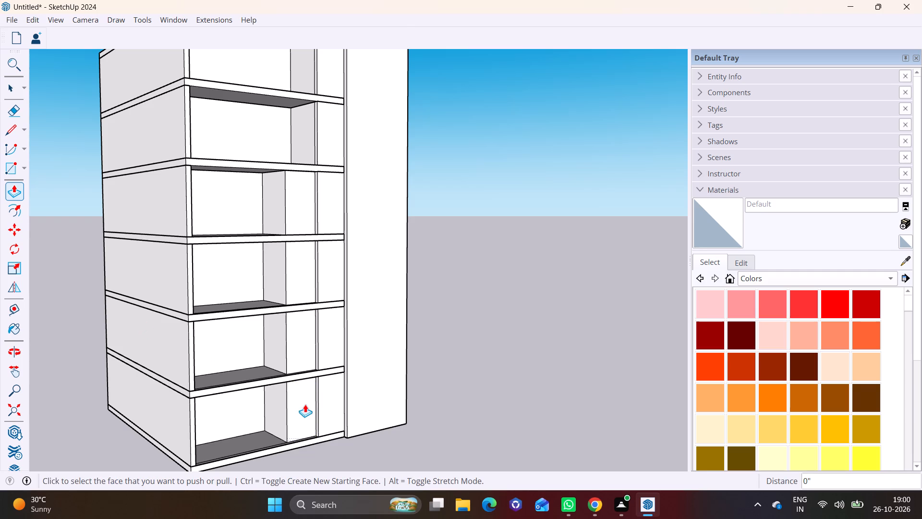
Repeat the same Push/Pull distance on the opening side walls of the top two storeys.
scroll(299, 393, down, 3)
shift+middle_drag(306, 283, 309, 434)
scroll(314, 374, up, 8)
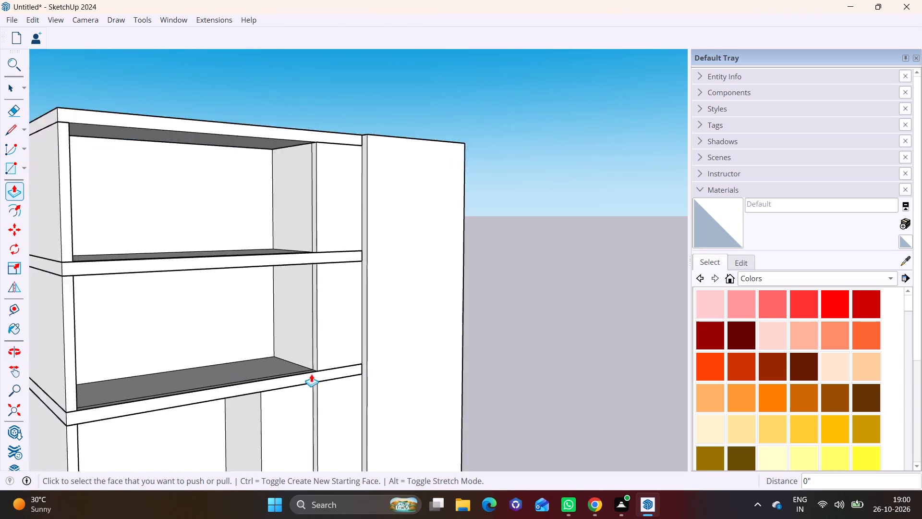
scroll(311, 374, up, 2)
click(14, 87)
click(291, 288)
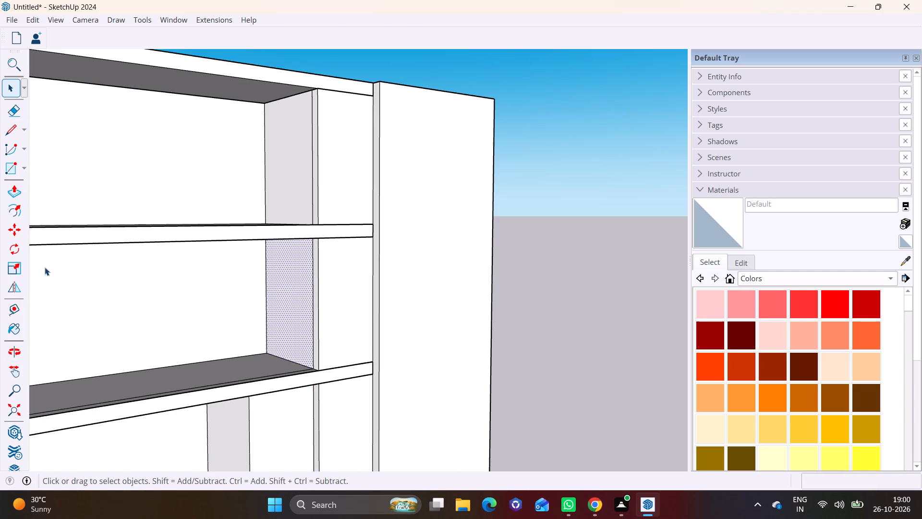
click(12, 196)
double_click(297, 298)
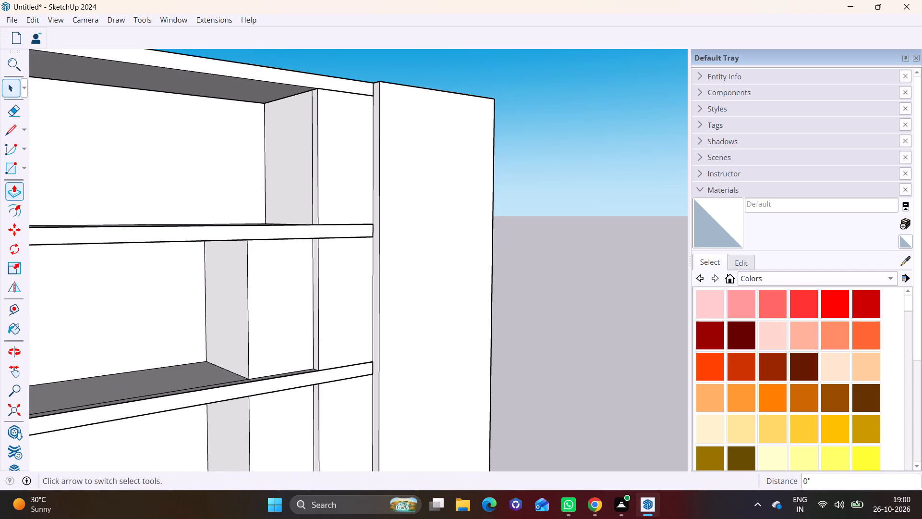
click(10, 81)
click(297, 171)
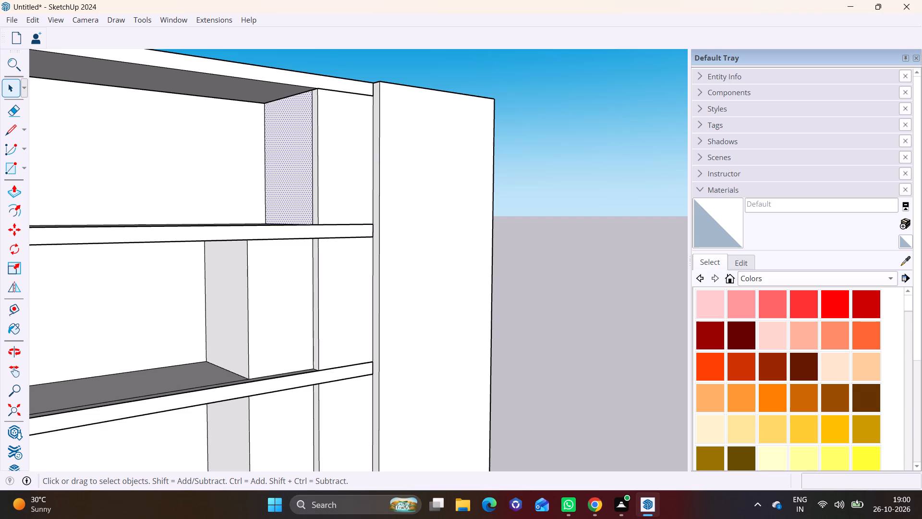
click(15, 190)
double_click(299, 185)
Extend the narrow front-panel edge faces of the upper four storeys by the same Push/Pull distance, level with the moved side walls.
middle_drag(313, 325, 395, 325)
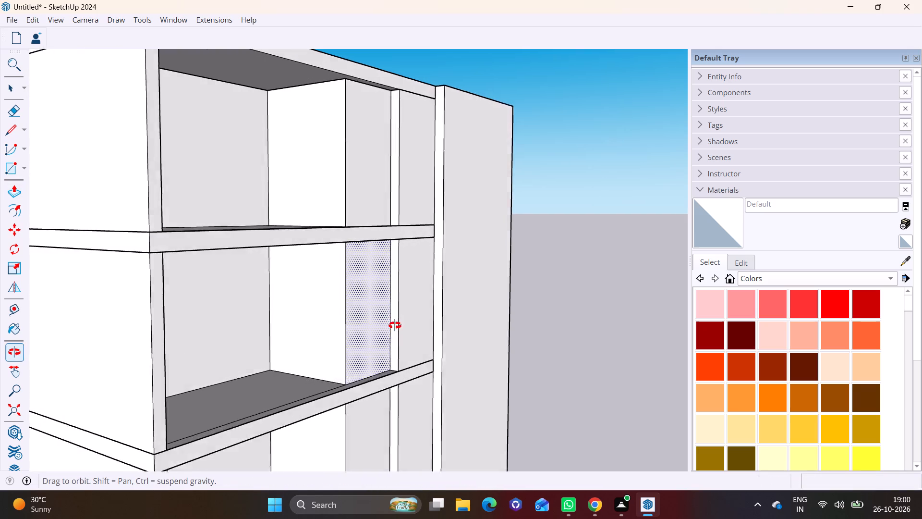
middle_drag(395, 325, 412, 329)
scroll(416, 331, up, 2)
double_click(416, 331)
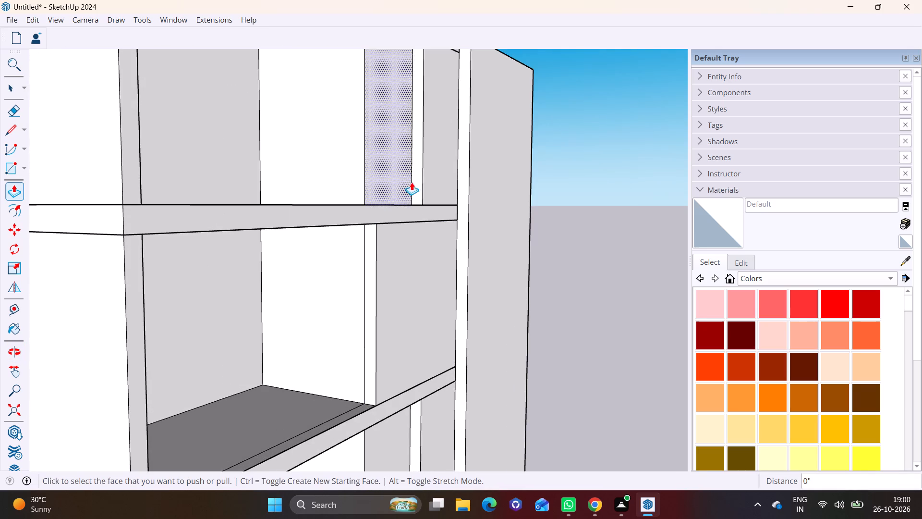
double_click(415, 179)
scroll(382, 274, down, 2)
shift+middle_drag(392, 301, 392, 115)
double_click(412, 250)
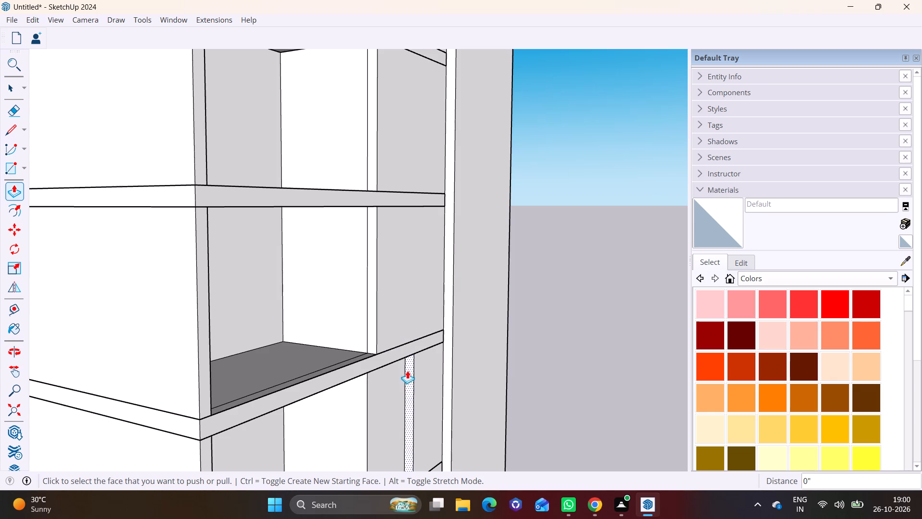
double_click(411, 376)
Extend the narrow front-panel edge faces of the lowest two storeys by the same Push/Pull distance and clear the selection.
scroll(411, 376, down, 3)
shift+middle_drag(412, 397, 353, 194)
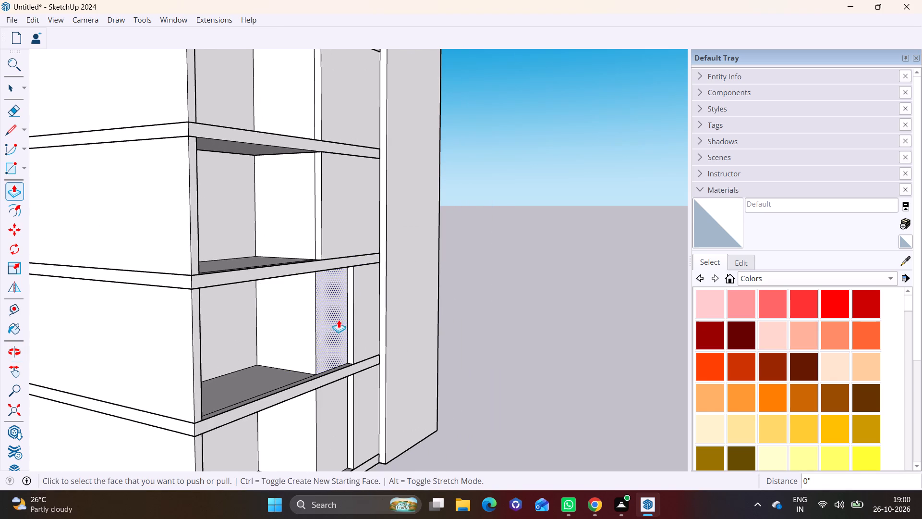
double_click(350, 316)
double_click(350, 409)
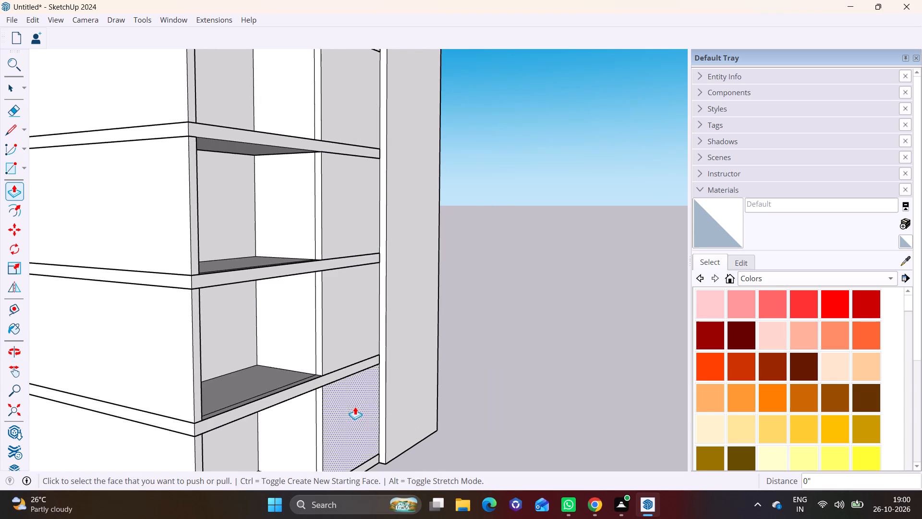
scroll(366, 397, down, 2)
key(space)
click(488, 382)
middle_drag(428, 357, 194, 361)
scroll(207, 344, down, 3)
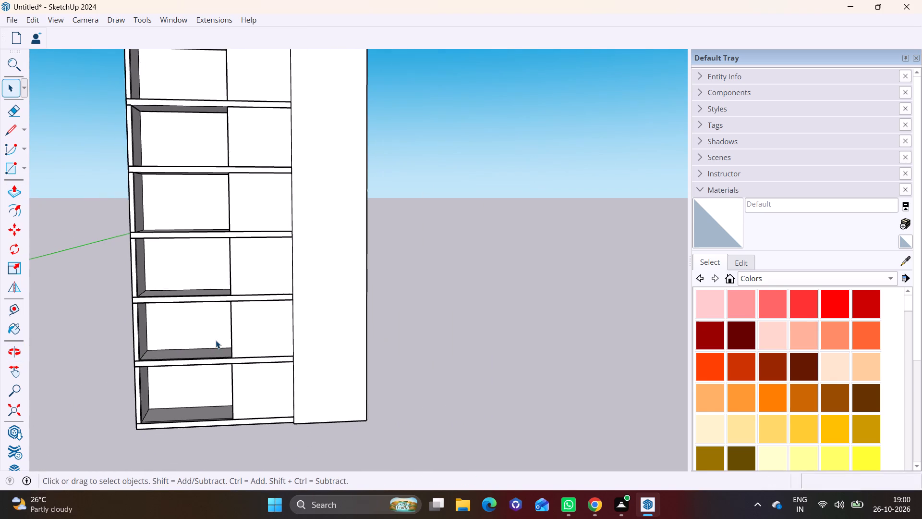
Inspect the front facade, checking the openings, front panels and corner column on every storey.
scroll(216, 340, down, 2)
shift+middle_drag(249, 309, 254, 371)
scroll(239, 311, up, 3)
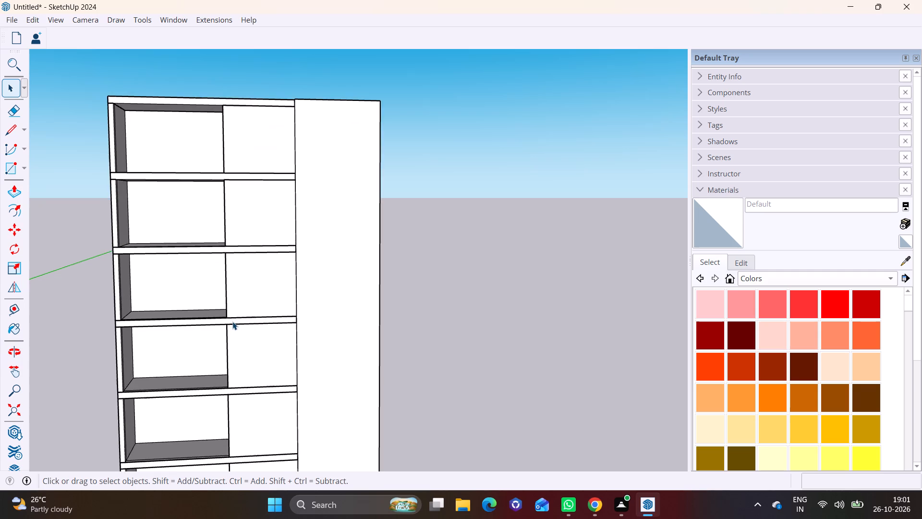
scroll(232, 321, up, 1)
shift+middle_drag(232, 321, 235, 222)
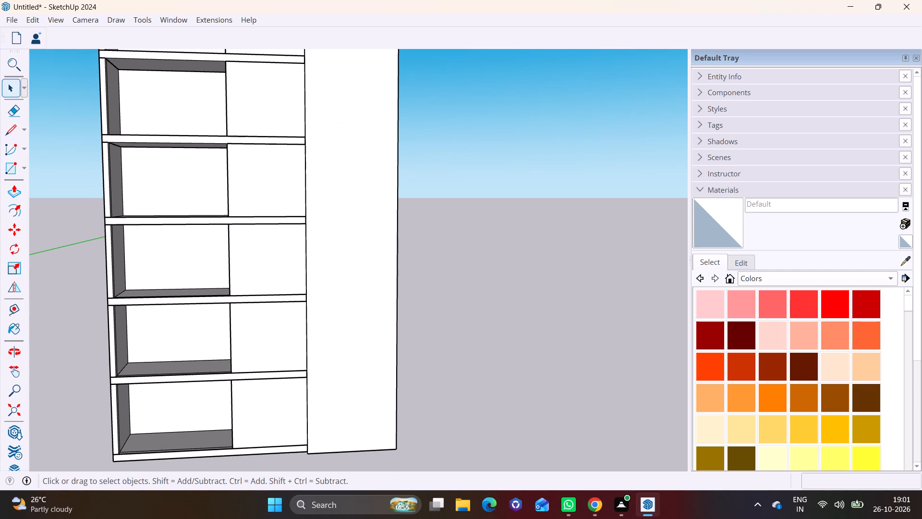
scroll(135, 488, up, 3)
middle_drag(250, 408, 260, 454)
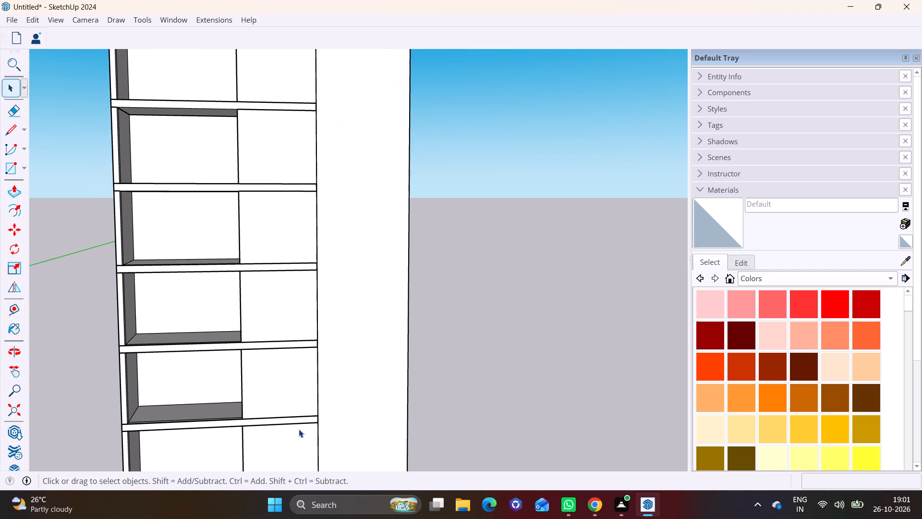
middle_drag(299, 429, 228, 431)
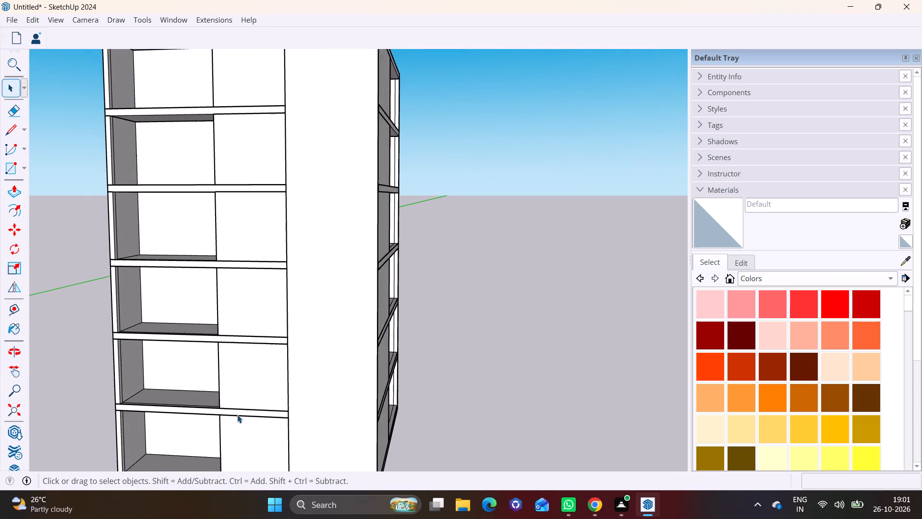
scroll(240, 411, down, 4)
shift+middle_drag(240, 411, 279, 406)
Paint the corner column's front face, outer side face and top face with Color M05.
scroll(752, 380, down, 12)
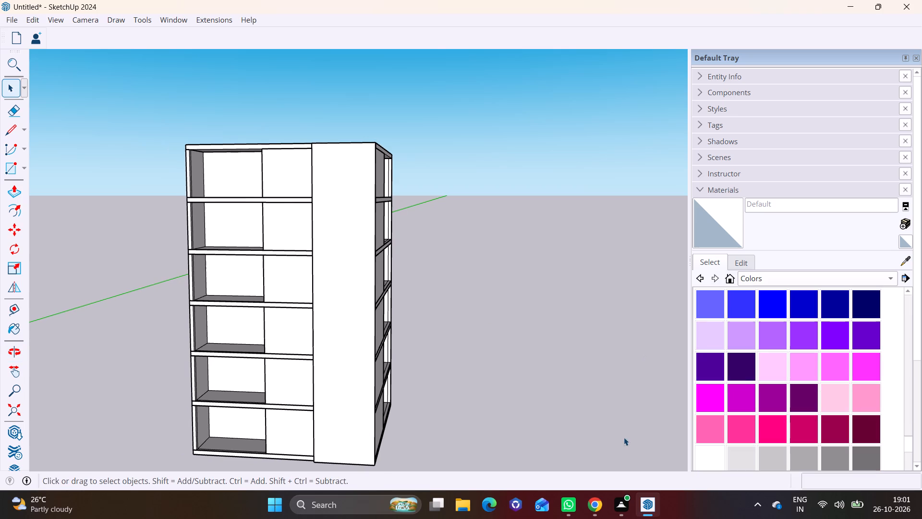
scroll(678, 412, down, 3)
scroll(883, 363, down, 4)
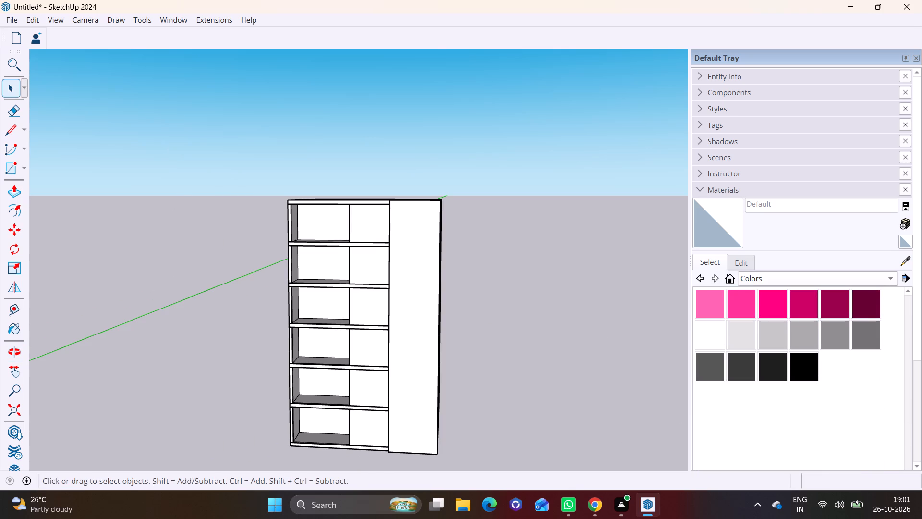
click(861, 333)
click(404, 334)
scroll(404, 334, up, 5)
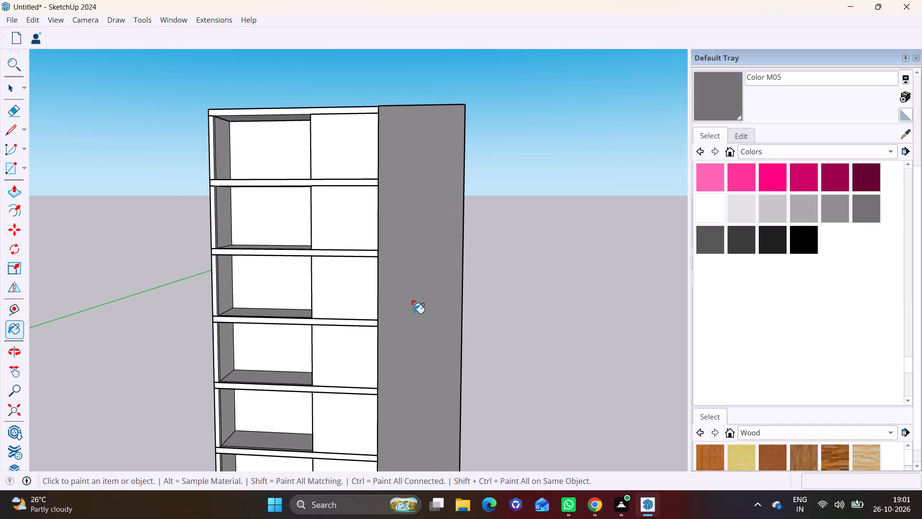
shift+middle_drag(408, 313, 372, 321)
middle_drag(396, 257, 254, 330)
scroll(384, 186, up, 7)
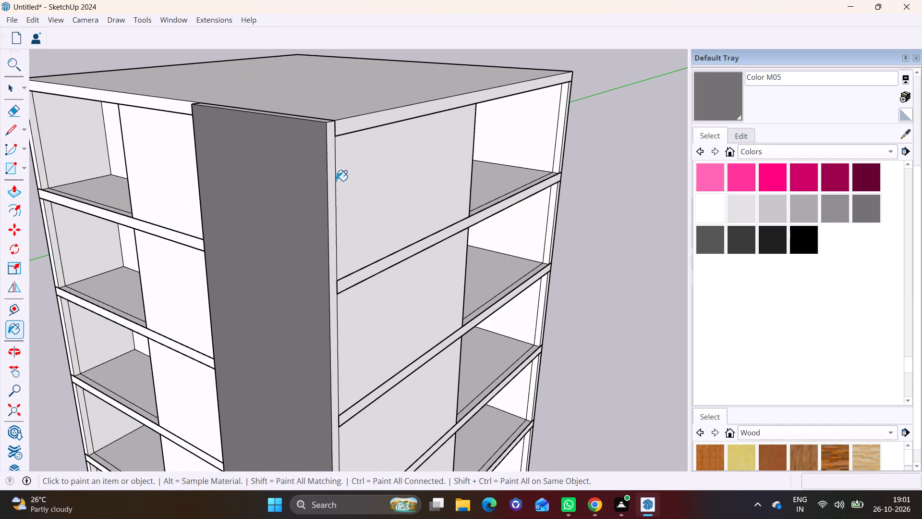
click(334, 173)
middle_drag(328, 158, 328, 222)
scroll(315, 190, up, 3)
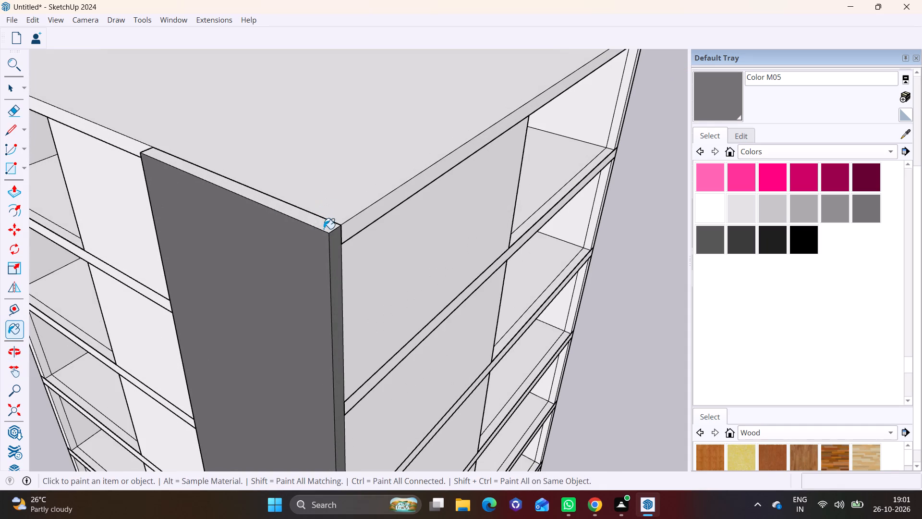
click(324, 228)
Paint the corner column's inner side face beside the front panels and its underside with Color M05.
scroll(324, 229, down, 13)
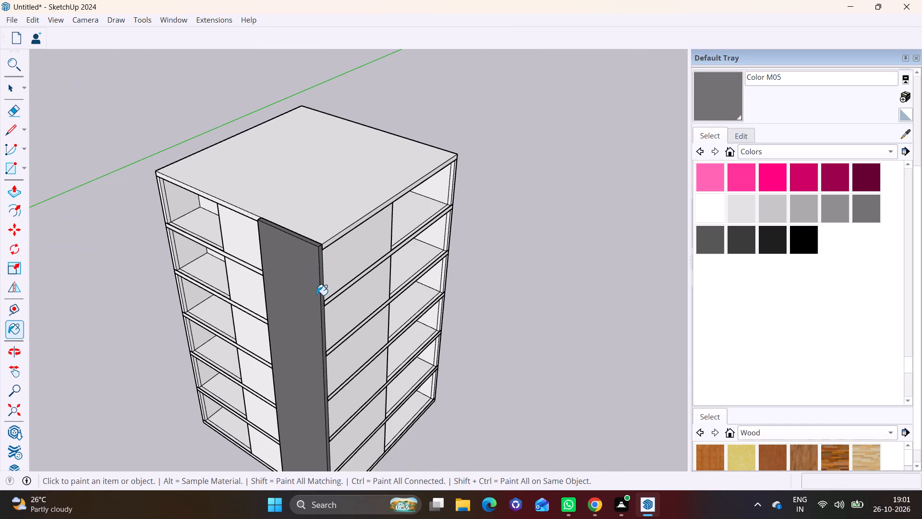
middle_drag(317, 291, 396, 123)
middle_drag(334, 220, 573, 278)
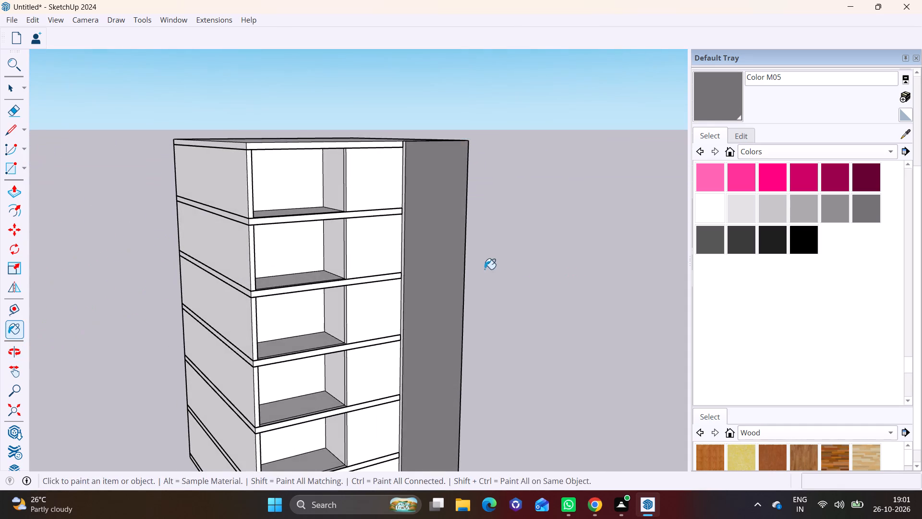
middle_drag(471, 266, 326, 224)
middle_drag(291, 211, 427, 203)
scroll(262, 210, up, 3)
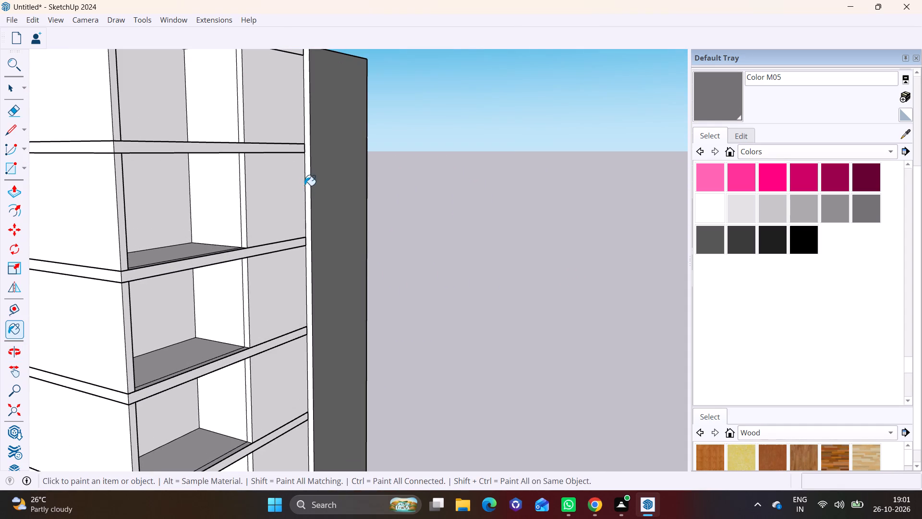
click(307, 183)
scroll(338, 322, down, 2)
middle_drag(311, 346, 296, 222)
middle_drag(323, 321, 339, 203)
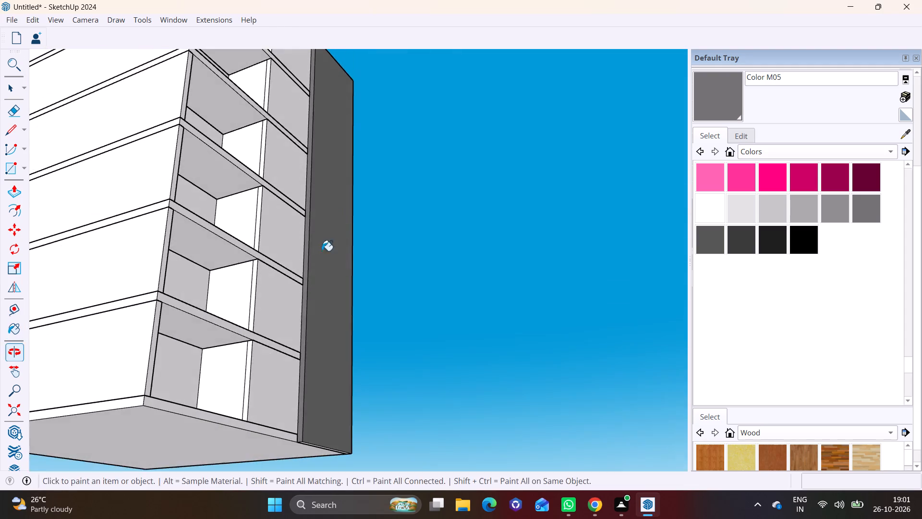
middle_drag(320, 335, 331, 257)
scroll(317, 395, up, 7)
click(301, 417)
Review the painted corner column and the surrounding facades from several sides.
scroll(313, 383, down, 2)
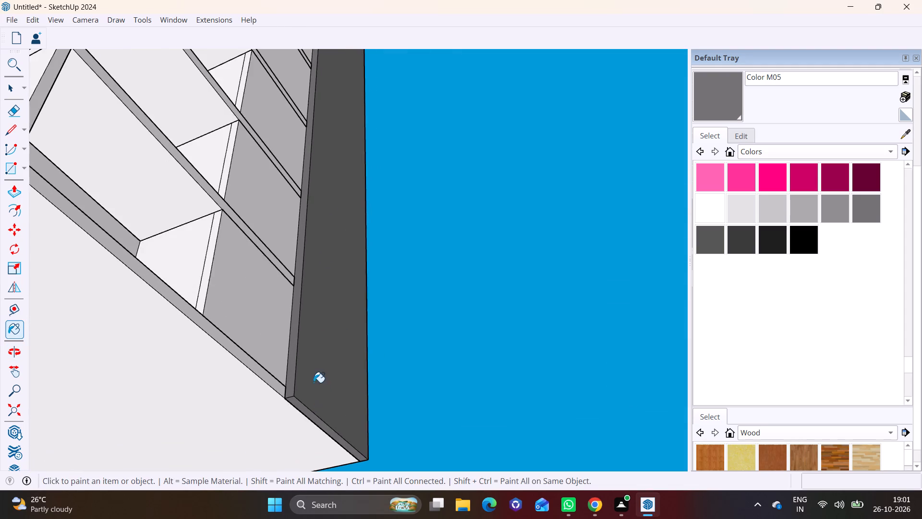
scroll(314, 383, down, 6)
middle_drag(252, 219, 186, 398)
scroll(212, 343, down, 5)
shift+middle_drag(228, 342, 387, 367)
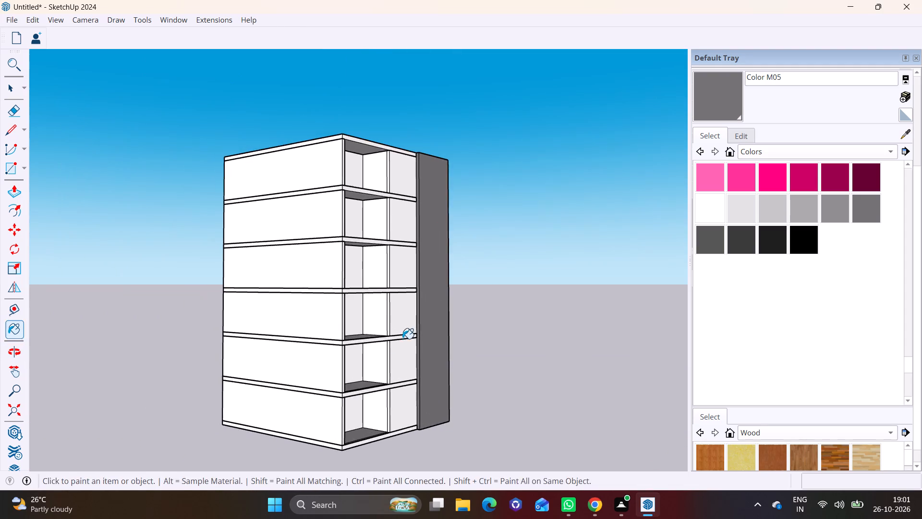
middle_drag(402, 339, 200, 389)
shift+middle_drag(352, 293, 278, 314)
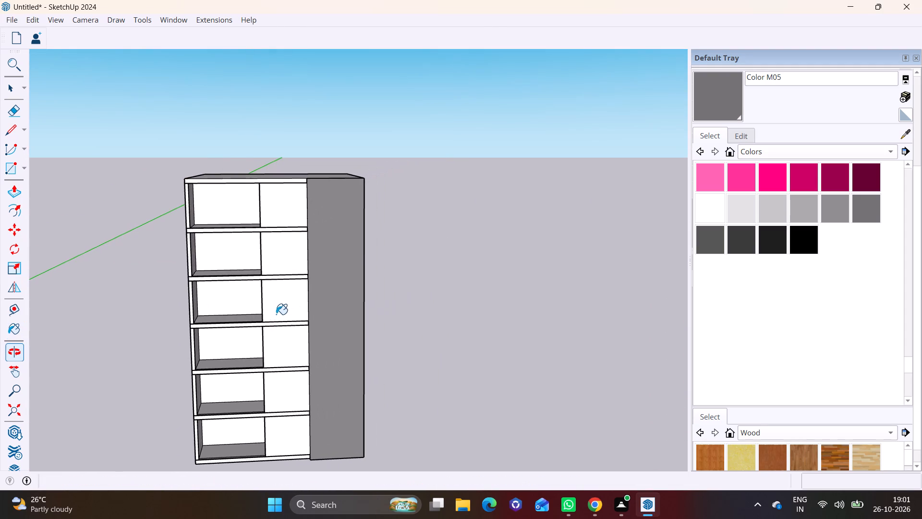
scroll(276, 313, up, 1)
middle_drag(268, 340, 255, 324)
scroll(258, 333, up, 1)
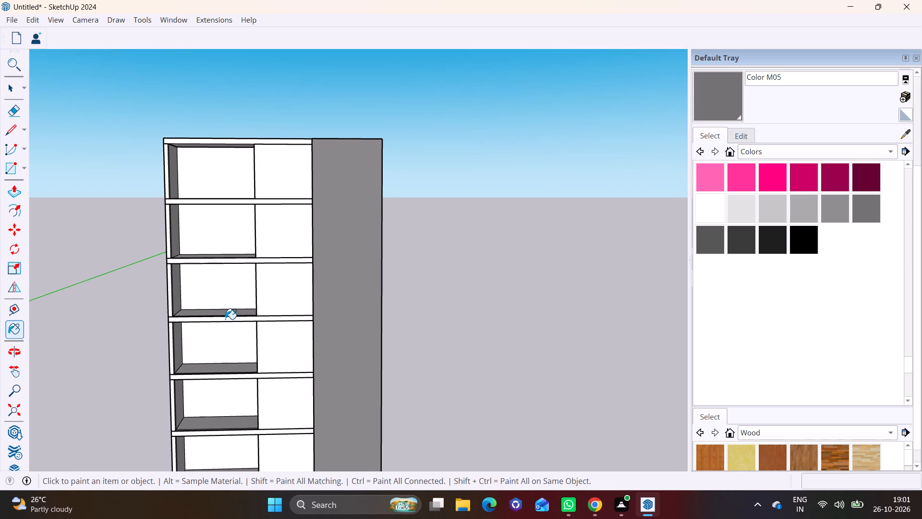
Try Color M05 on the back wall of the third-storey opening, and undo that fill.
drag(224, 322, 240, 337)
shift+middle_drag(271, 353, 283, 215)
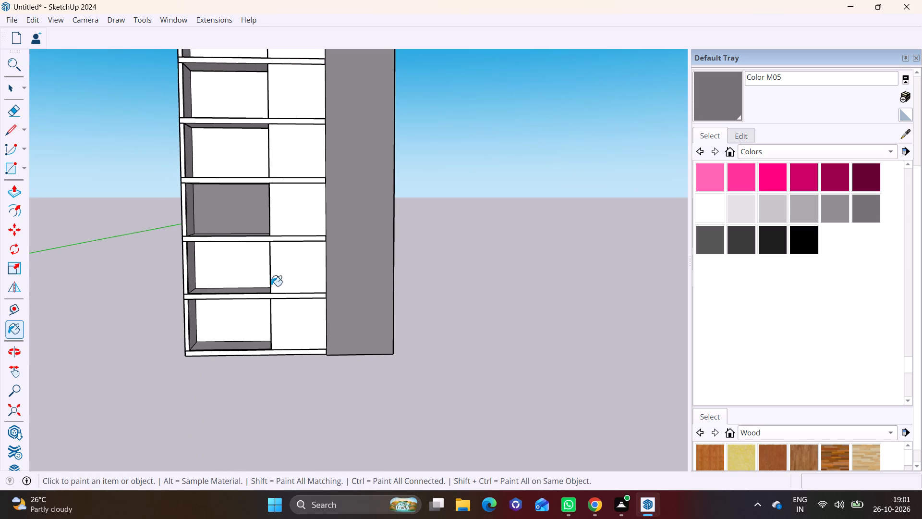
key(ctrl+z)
Paint the floor of the ground-storey opening with Color M05 and leave the Paint tool.
drag(196, 295, 210, 346)
key(space)
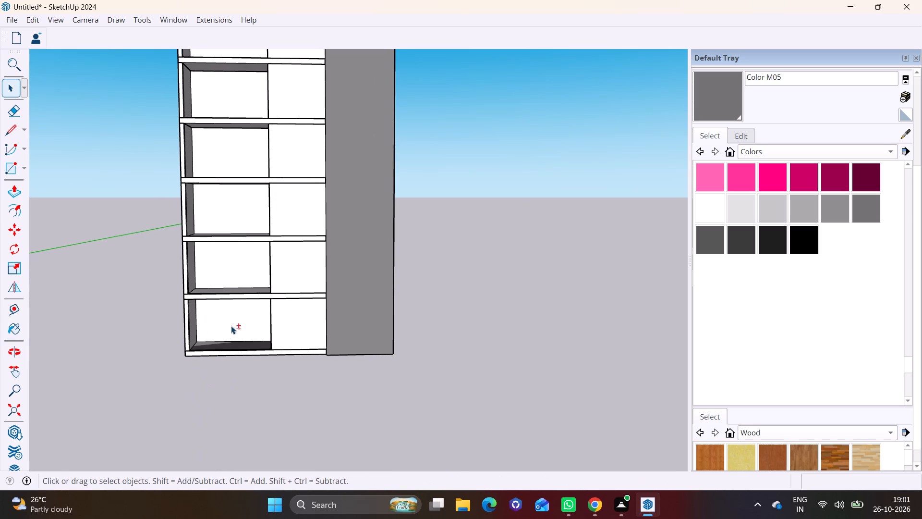
Draw a small upright rectangle on the ground-storey front panel, in its lower corner against the corner column.
shift+middle_drag(231, 326, 170, 385)
middle_drag(240, 341, 258, 305)
scroll(258, 359, up, 1)
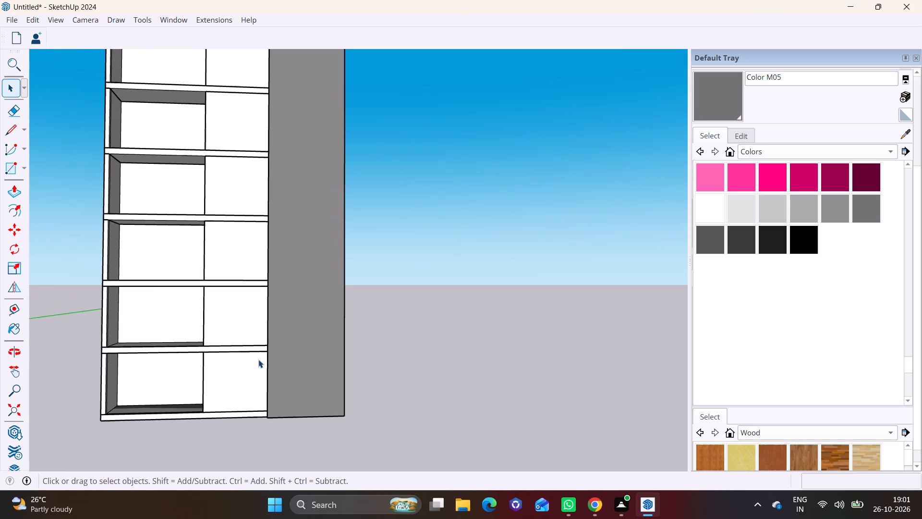
scroll(258, 359, up, 3)
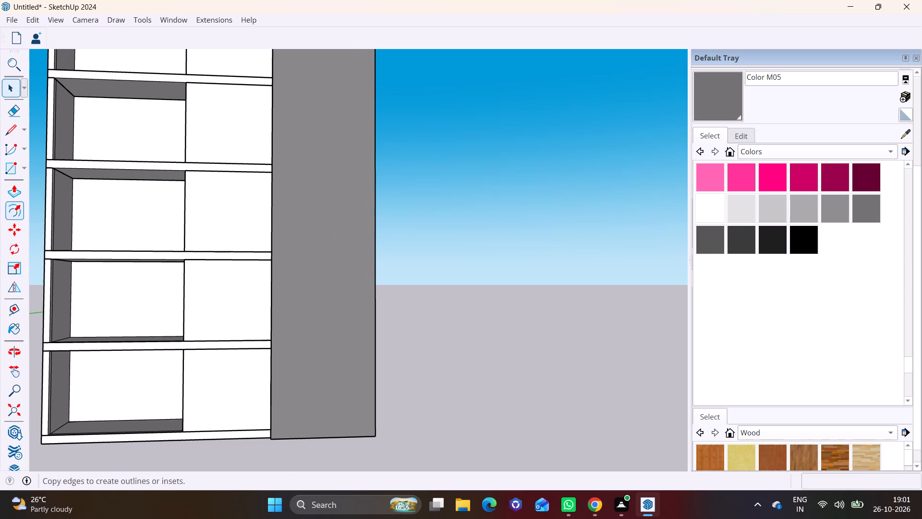
click(23, 167)
click(30, 189)
scroll(296, 406, up, 3)
middle_drag(242, 433, 269, 440)
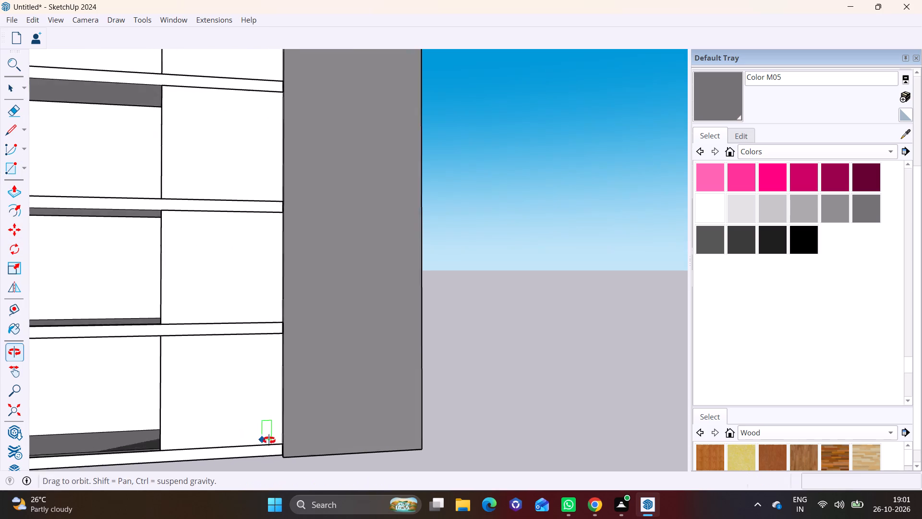
middle_drag(269, 440, 320, 448)
middle_drag(327, 438, 321, 370)
scroll(299, 393, up, 4)
middle_drag(312, 388, 319, 405)
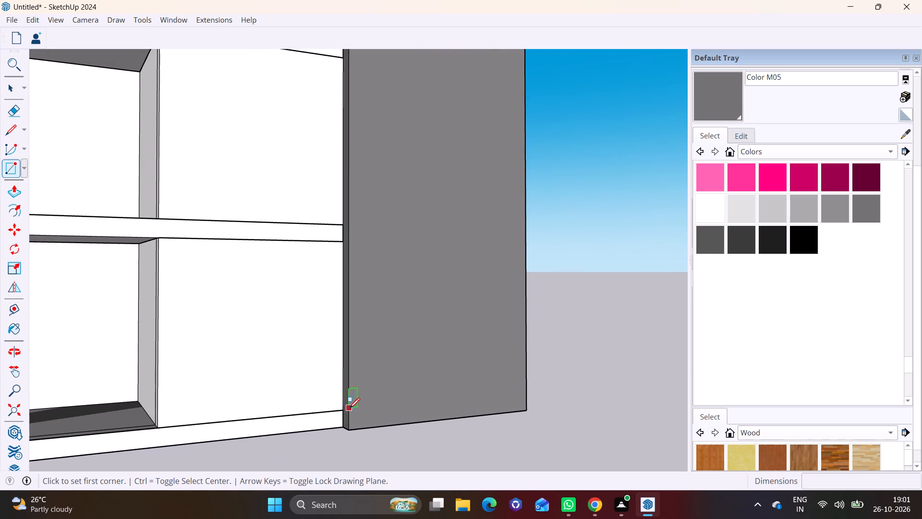
click(342, 410)
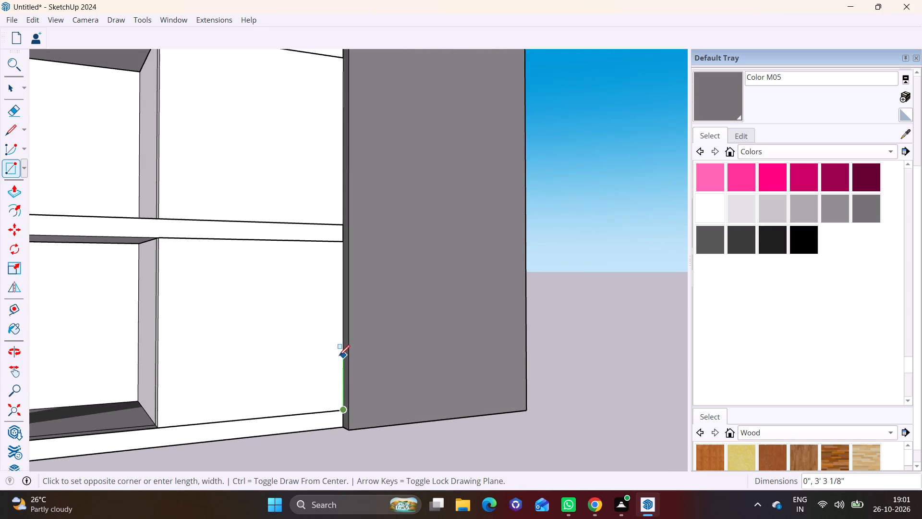
click(320, 334)
key(space)
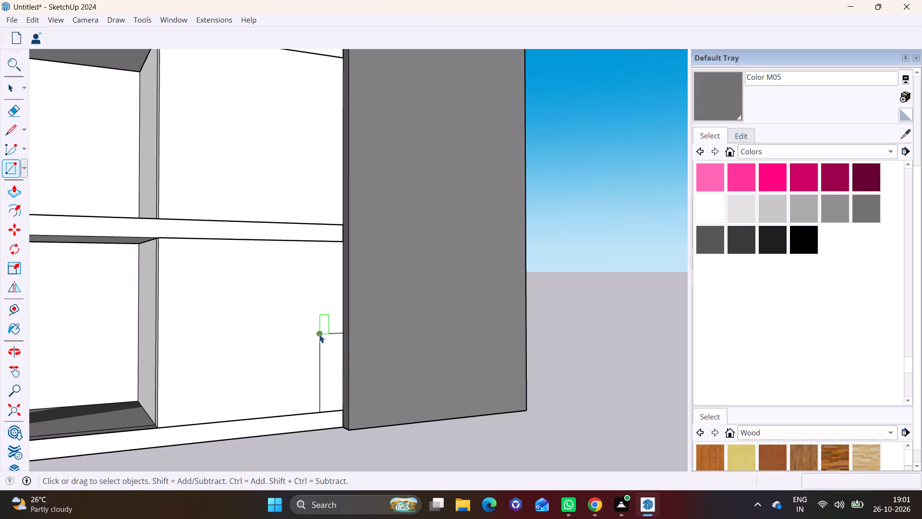
Push/Pull the small rectangle outward past the column's front face, finishing with a pull of about 1' 4 11/16".
click(328, 351)
click(15, 192)
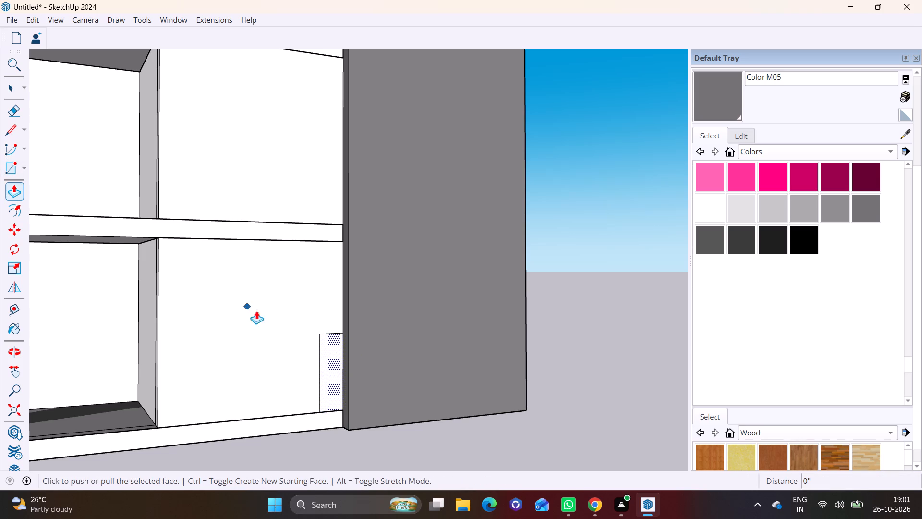
click(335, 357)
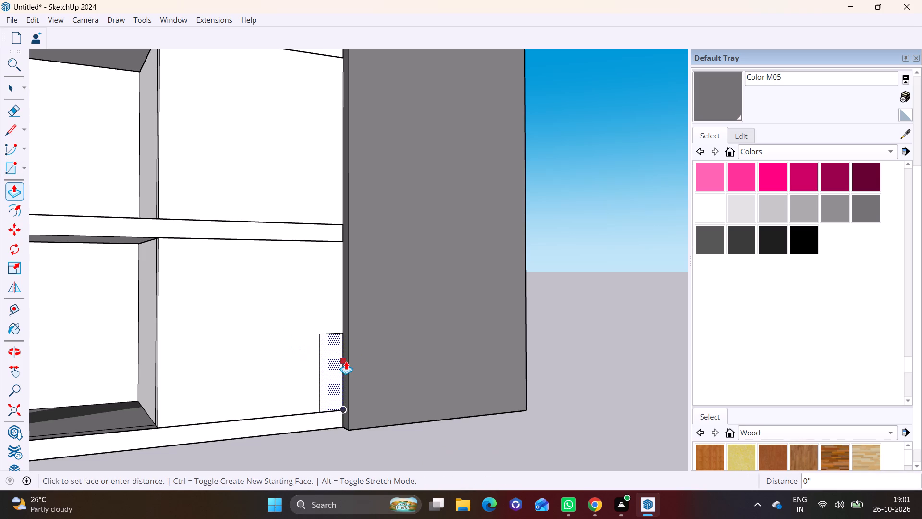
click(355, 372)
click(336, 372)
click(347, 371)
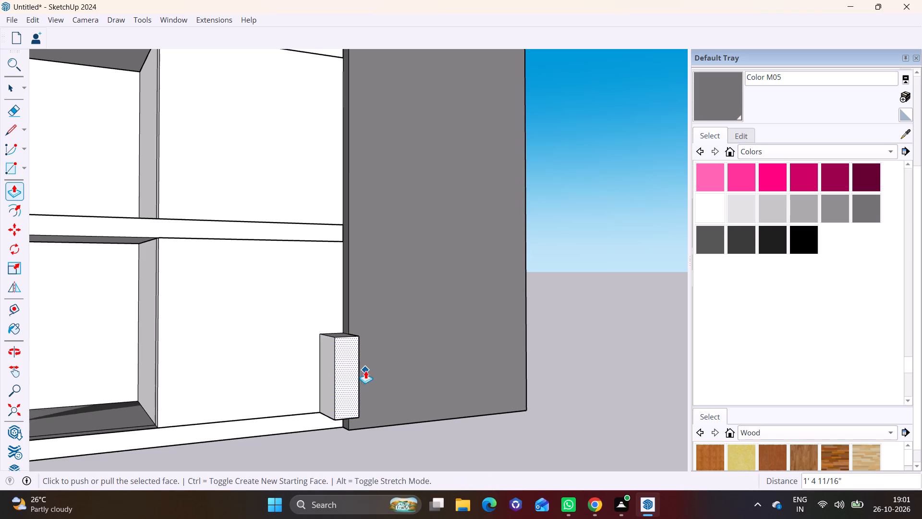
Push the small block's side face 9" toward the corner column to make the block narrower.
middle_drag(365, 371, 197, 416)
scroll(193, 415, up, 3)
middle_drag(204, 399, 320, 409)
key(space)
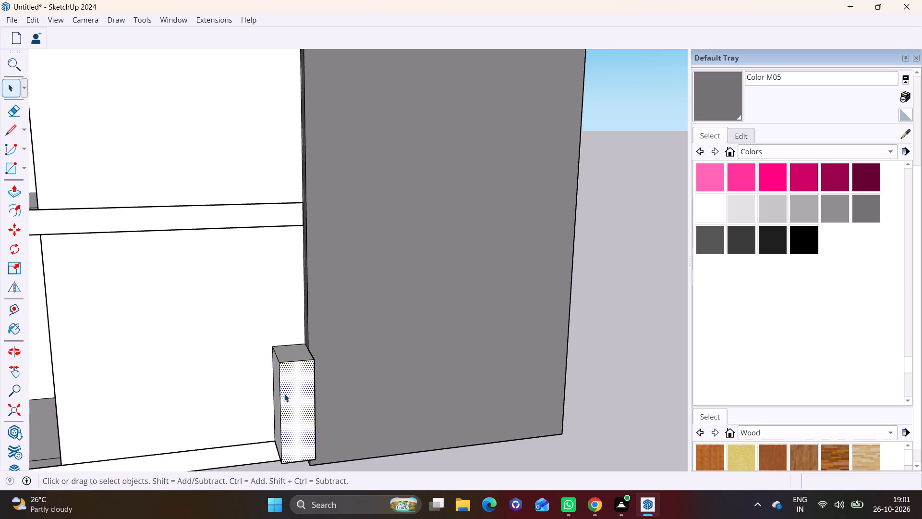
middle_drag(286, 393, 364, 390)
click(331, 399)
click(21, 192)
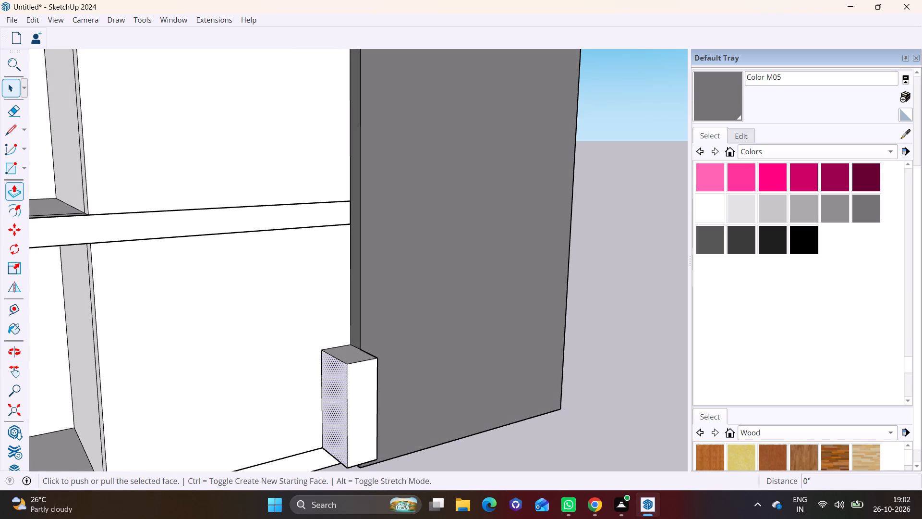
click(327, 381)
click(342, 377)
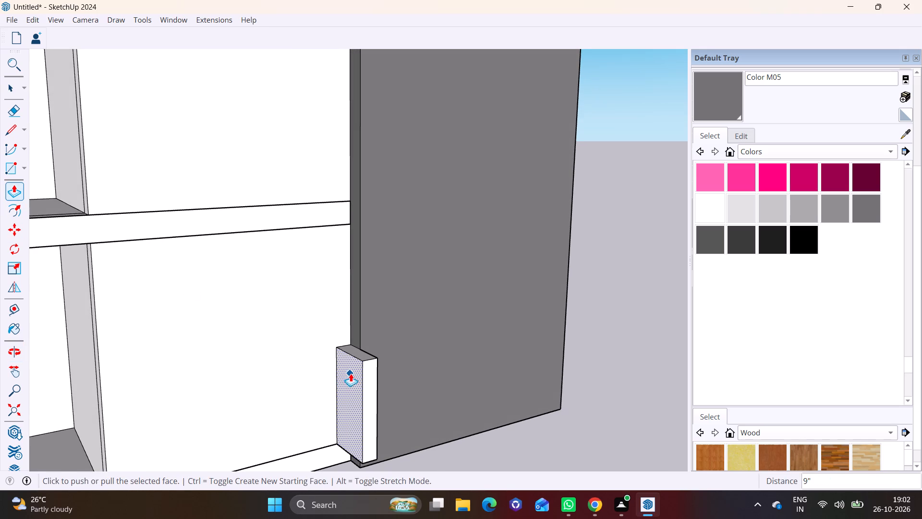
Pull the narrow block's top face up about 5' 5 3/16", close to the underside of the slab above.
middle_drag(351, 373, 194, 406)
scroll(232, 381, up, 2)
key(space)
click(263, 350)
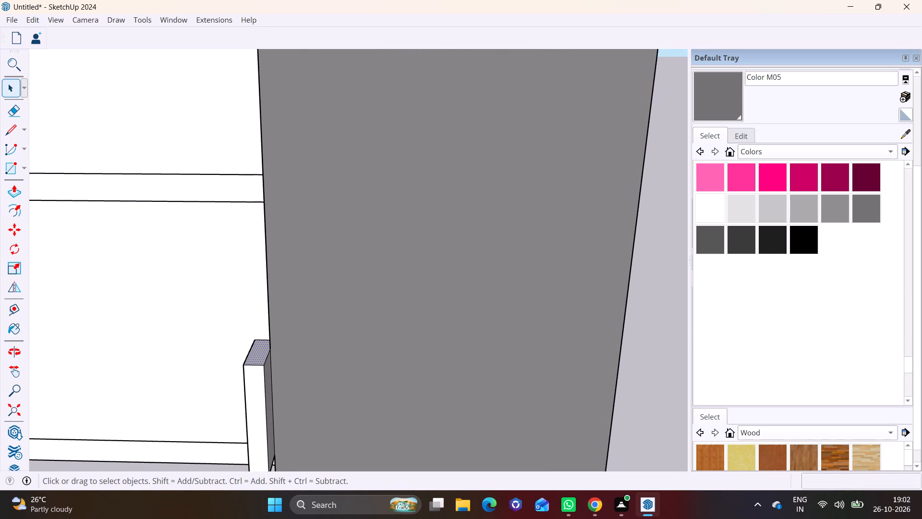
click(21, 190)
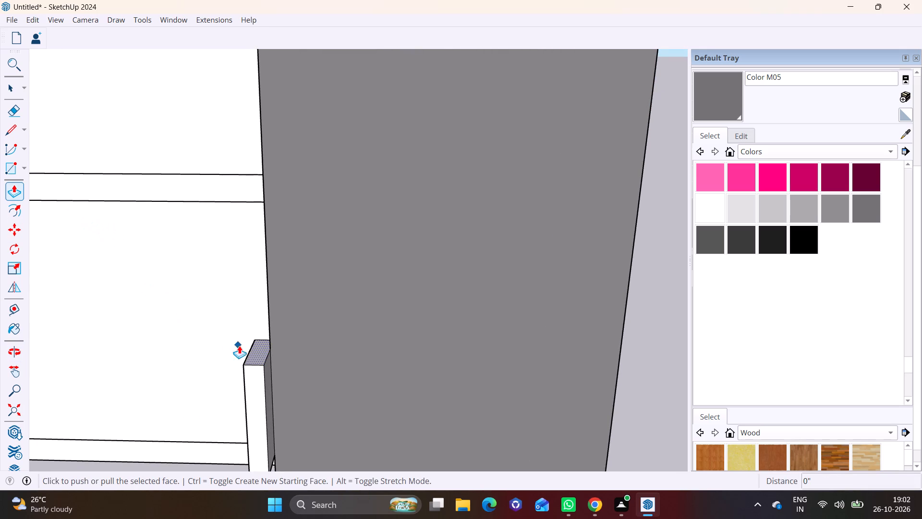
click(257, 355)
scroll(263, 314, down, 6)
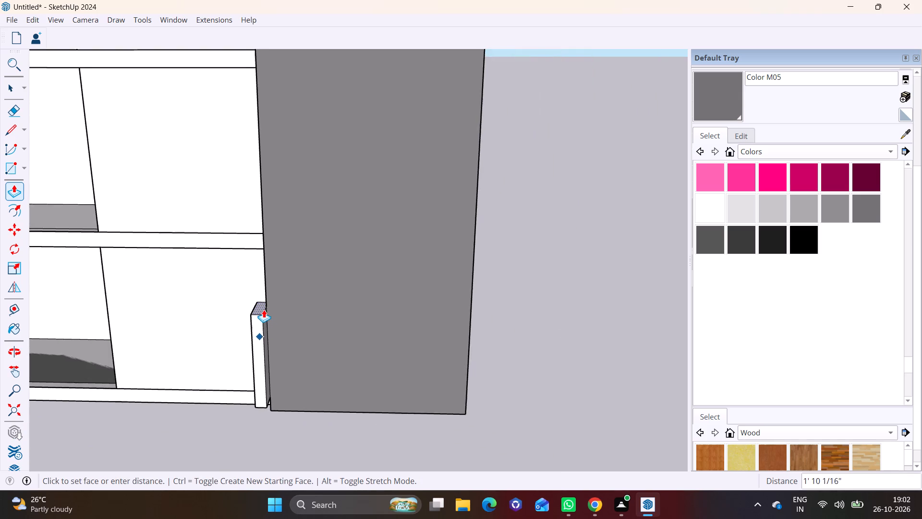
shift+middle_drag(264, 309, 377, 395)
click(380, 340)
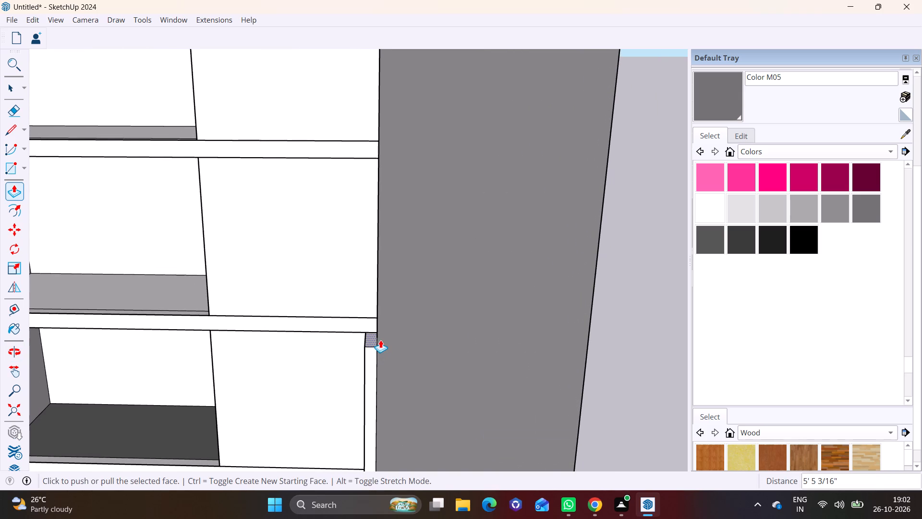
Draw a rectangle about 1' 8 1/16" by 1' on the slab edge above the post, against the corner column.
middle_drag(368, 359, 376, 332)
scroll(368, 347, up, 1)
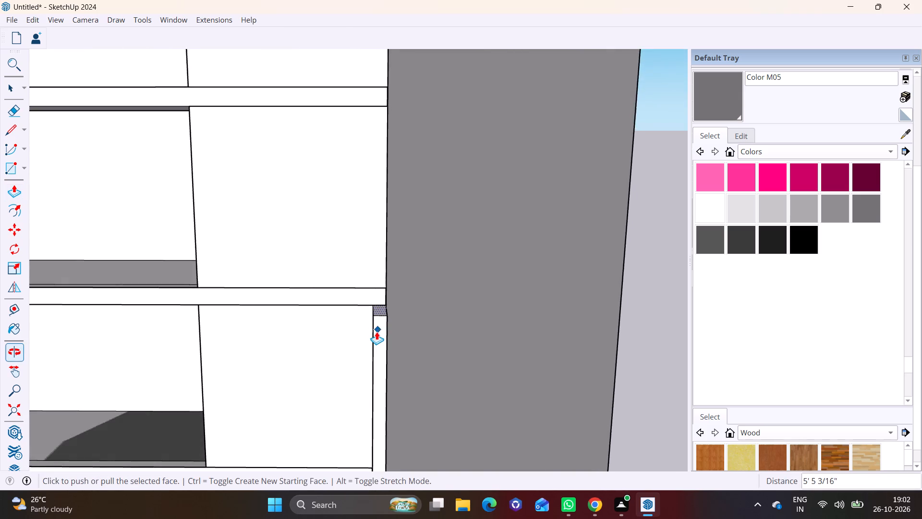
scroll(377, 332, down, 5)
shift+middle_drag(381, 332, 420, 338)
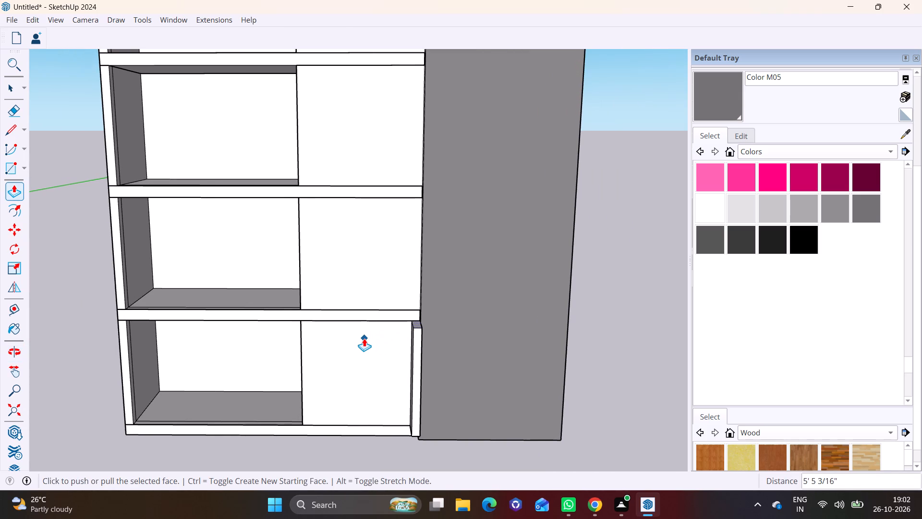
shift+middle_drag(365, 336, 339, 378)
scroll(393, 366, up, 3)
click(21, 165)
click(28, 186)
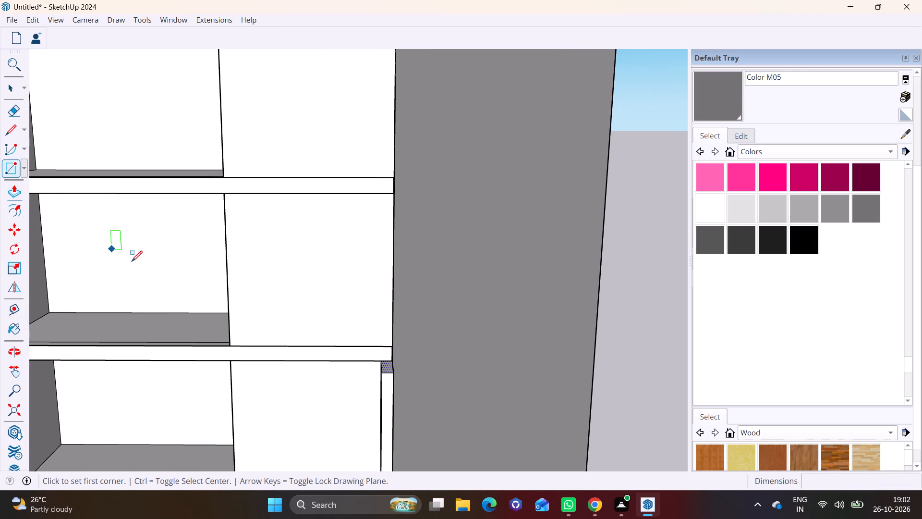
middle_drag(358, 354, 368, 367)
scroll(389, 368, up, 9)
middle_drag(402, 380, 451, 375)
click(407, 372)
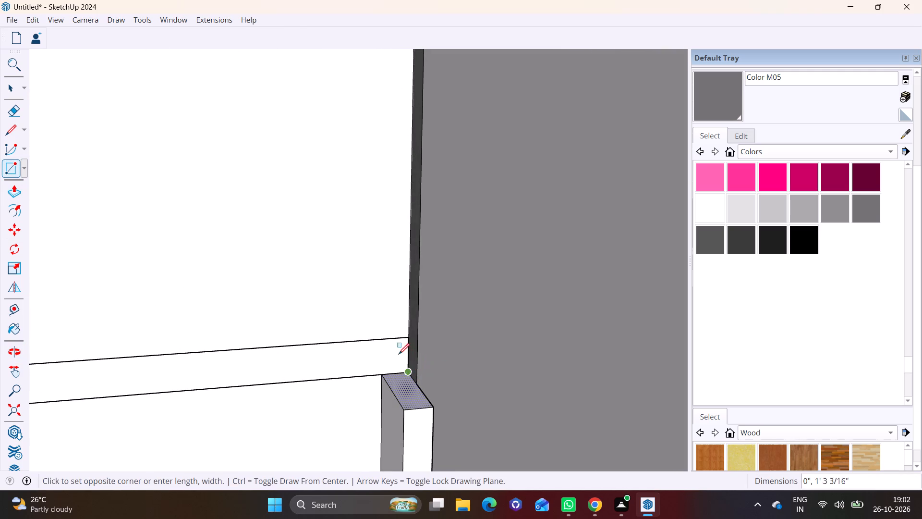
click(348, 343)
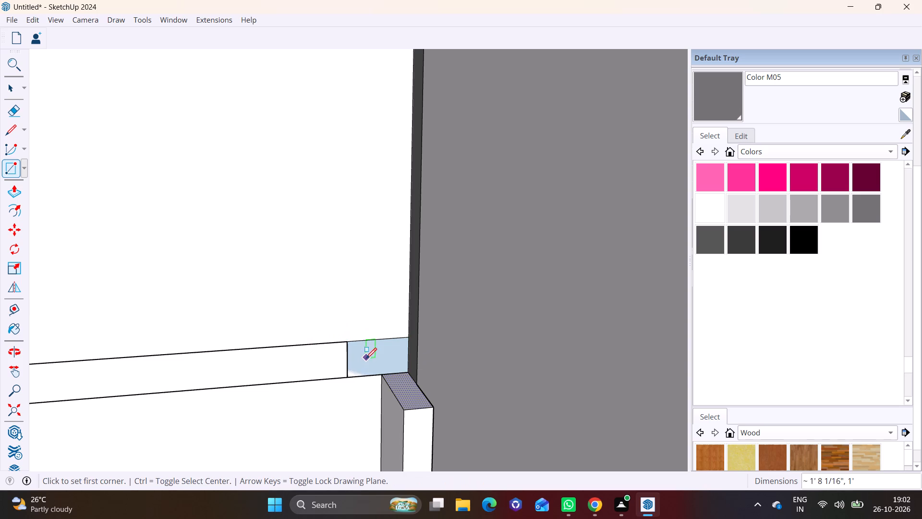
Push/Pull the slab-edge rectangle outward about 2' 2 9/16", flush with the post's front face.
key(space)
click(367, 359)
click(18, 190)
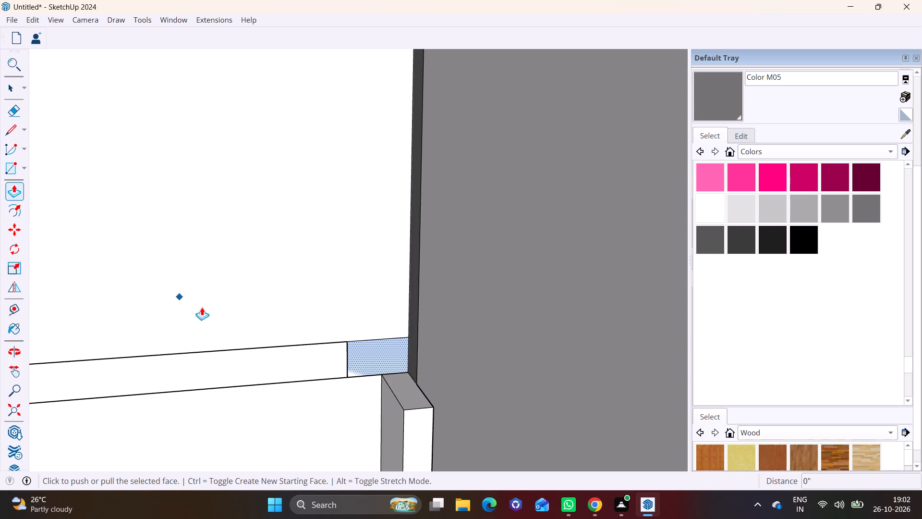
click(369, 359)
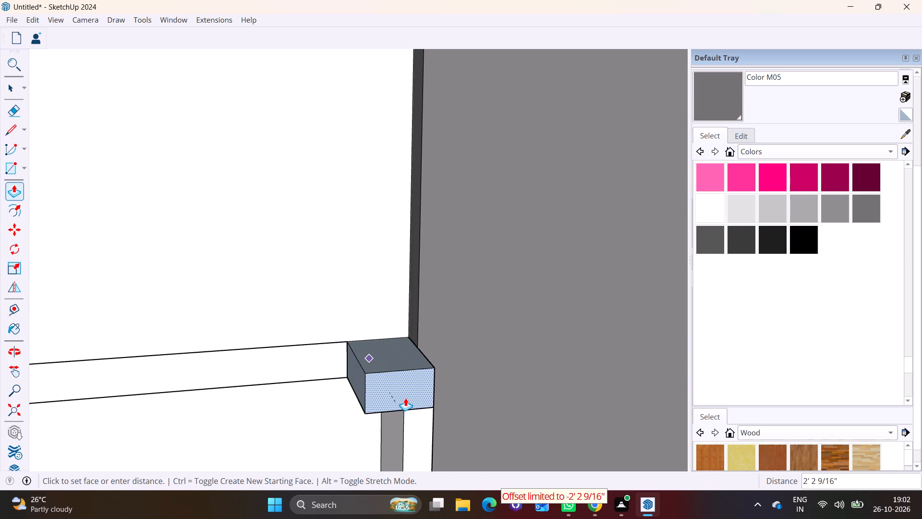
click(405, 398)
Pull the block's side face about 18' 9 3/16" along the slab edge, away from the corner column, forming a beam.
middle_drag(352, 391, 403, 295)
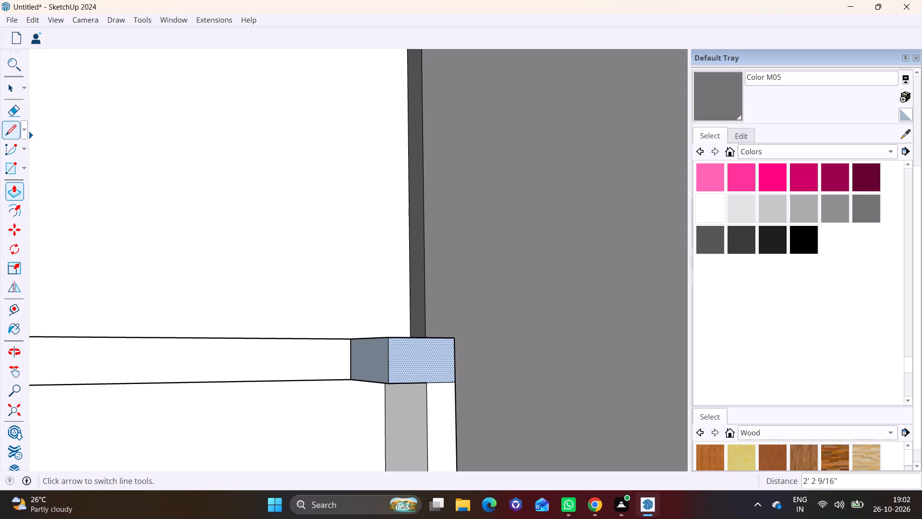
click(7, 88)
click(367, 362)
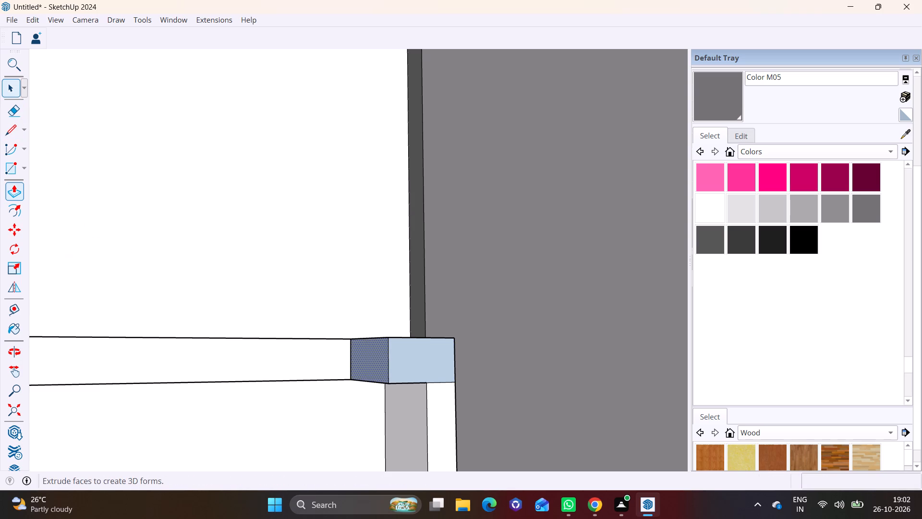
click(8, 190)
click(377, 367)
scroll(275, 365, down, 2)
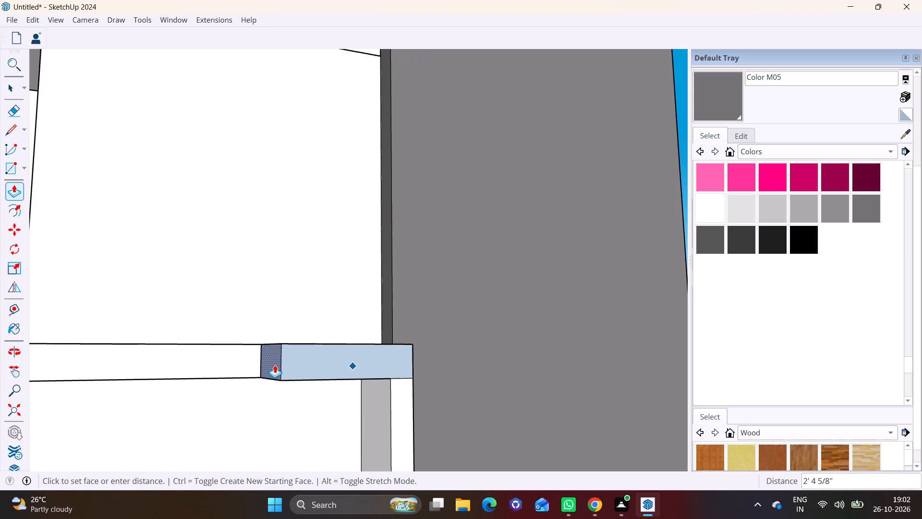
scroll(275, 365, down, 4)
middle_drag(258, 401, 228, 431)
middle_drag(236, 416, 407, 370)
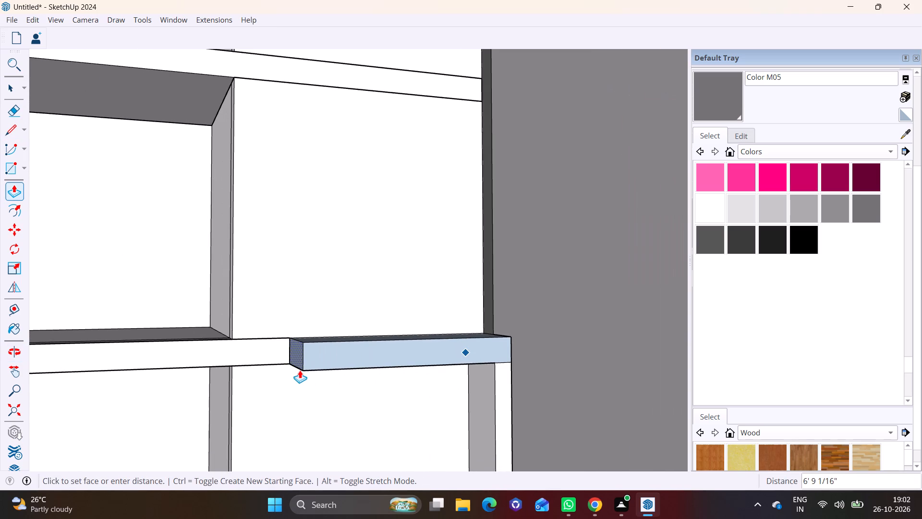
scroll(300, 370, down, 10)
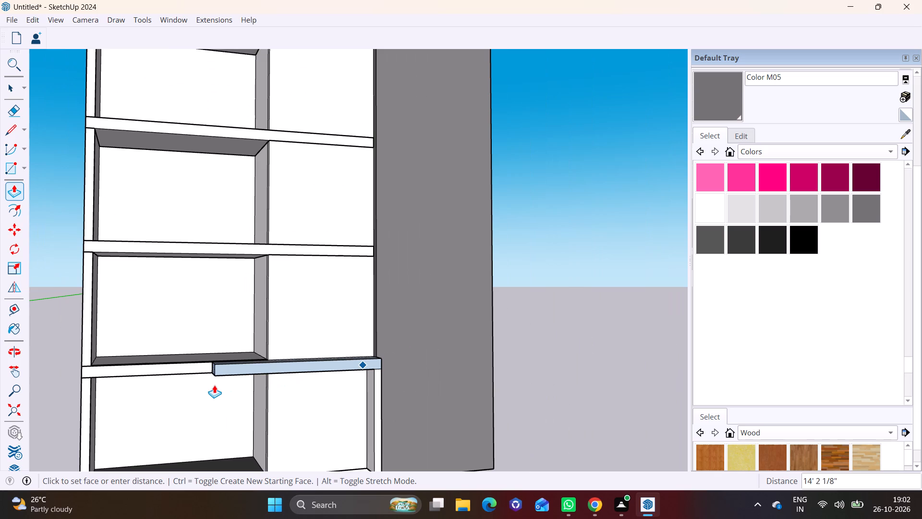
shift+middle_drag(214, 385, 296, 385)
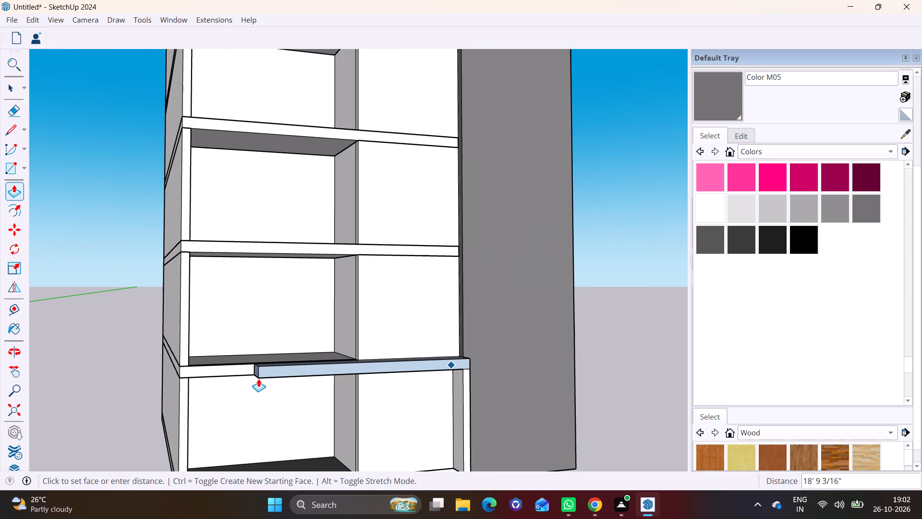
click(259, 379)
Paint the exposed faces of the projecting beam with the white Color M00.
scroll(249, 386, down, 1)
middle_drag(286, 397, 272, 277)
scroll(370, 265, up, 3)
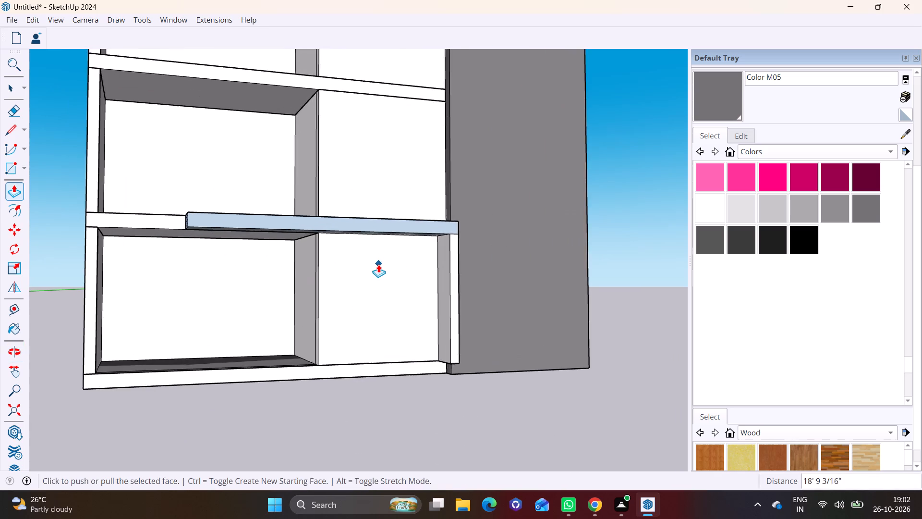
scroll(378, 264, up, 3)
drag(380, 264, 437, 269)
key(space)
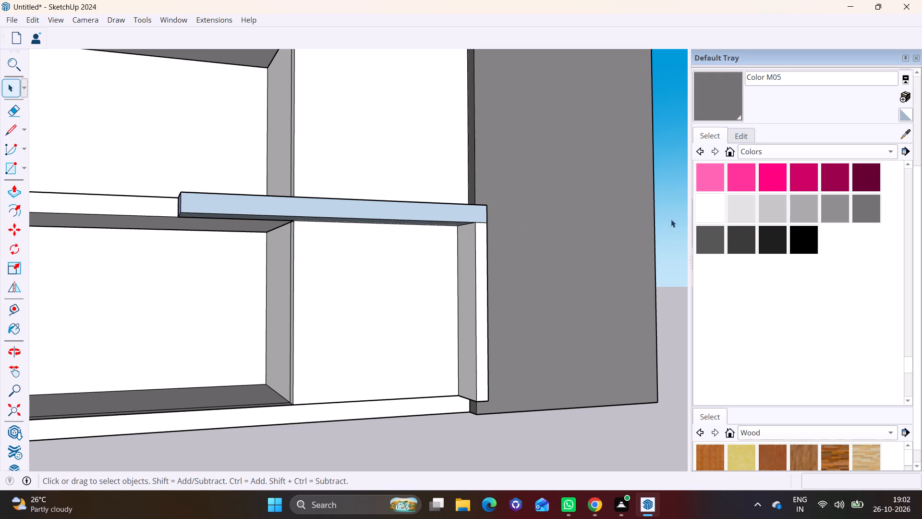
click(698, 210)
click(461, 213)
middle_drag(434, 213, 376, 346)
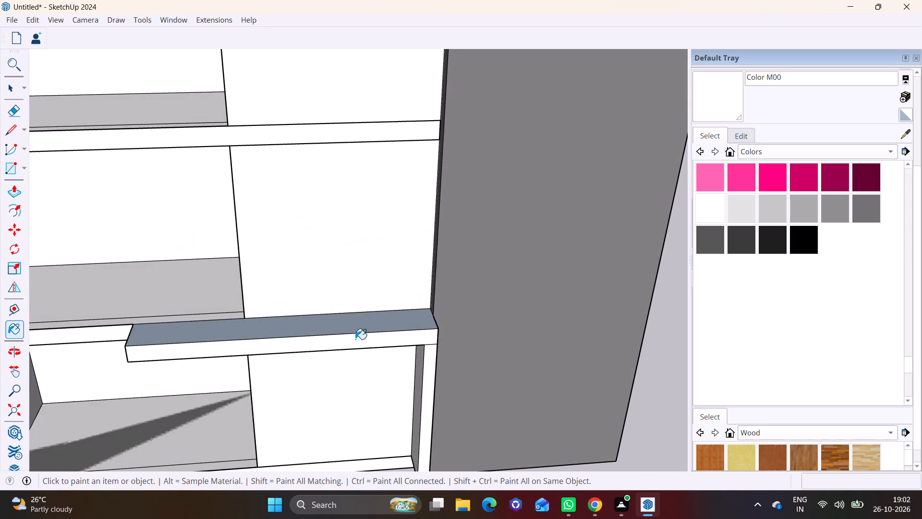
click(356, 327)
middle_drag(310, 390, 340, 201)
click(338, 158)
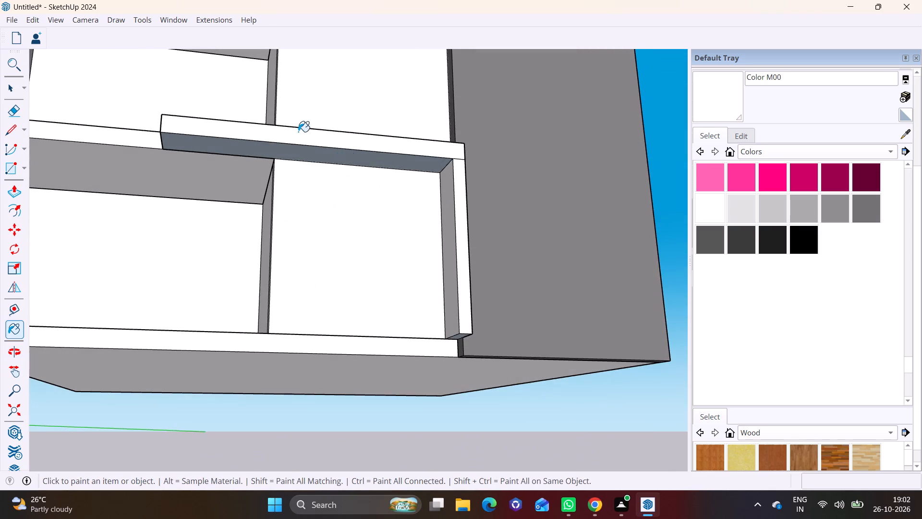
middle_drag(298, 133, 424, 231)
click(295, 235)
middle_drag(349, 284, 271, 288)
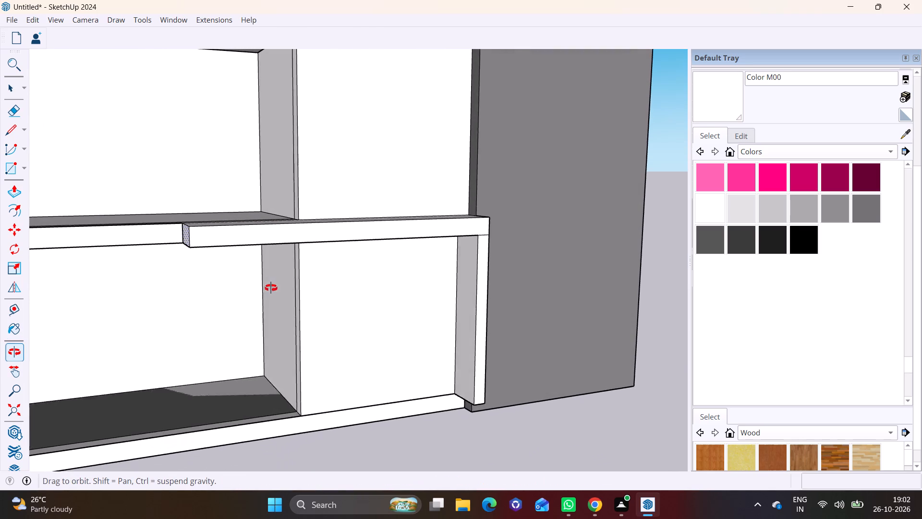
middle_drag(271, 288, 268, 288)
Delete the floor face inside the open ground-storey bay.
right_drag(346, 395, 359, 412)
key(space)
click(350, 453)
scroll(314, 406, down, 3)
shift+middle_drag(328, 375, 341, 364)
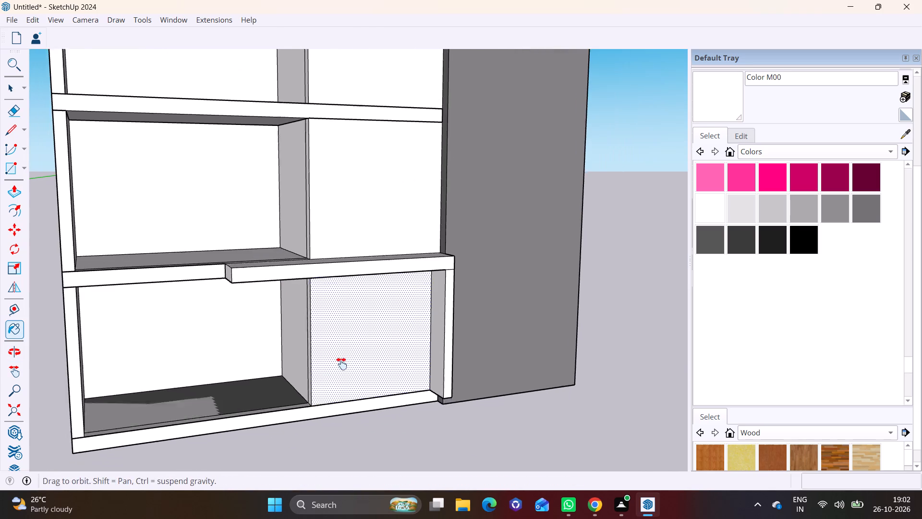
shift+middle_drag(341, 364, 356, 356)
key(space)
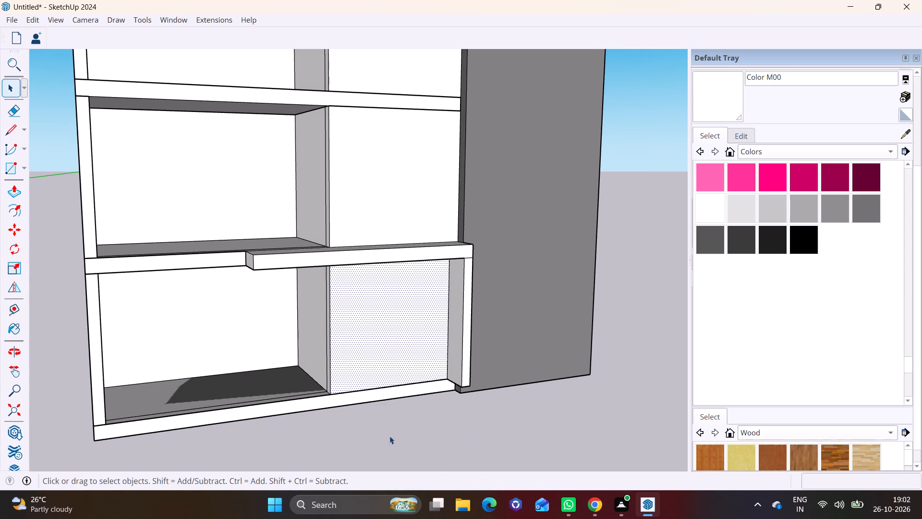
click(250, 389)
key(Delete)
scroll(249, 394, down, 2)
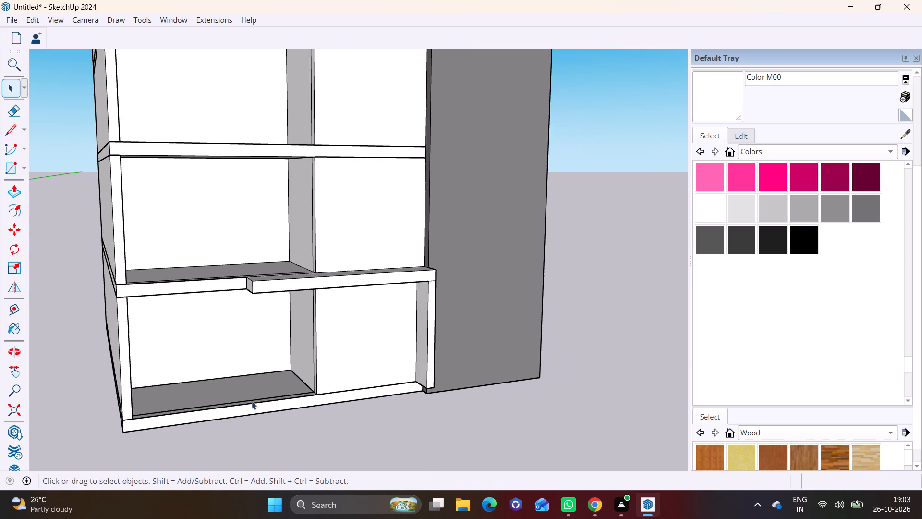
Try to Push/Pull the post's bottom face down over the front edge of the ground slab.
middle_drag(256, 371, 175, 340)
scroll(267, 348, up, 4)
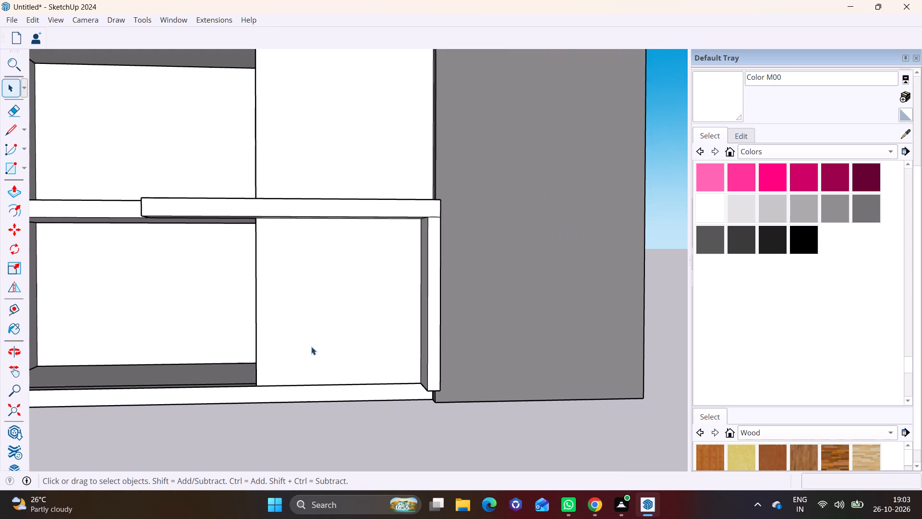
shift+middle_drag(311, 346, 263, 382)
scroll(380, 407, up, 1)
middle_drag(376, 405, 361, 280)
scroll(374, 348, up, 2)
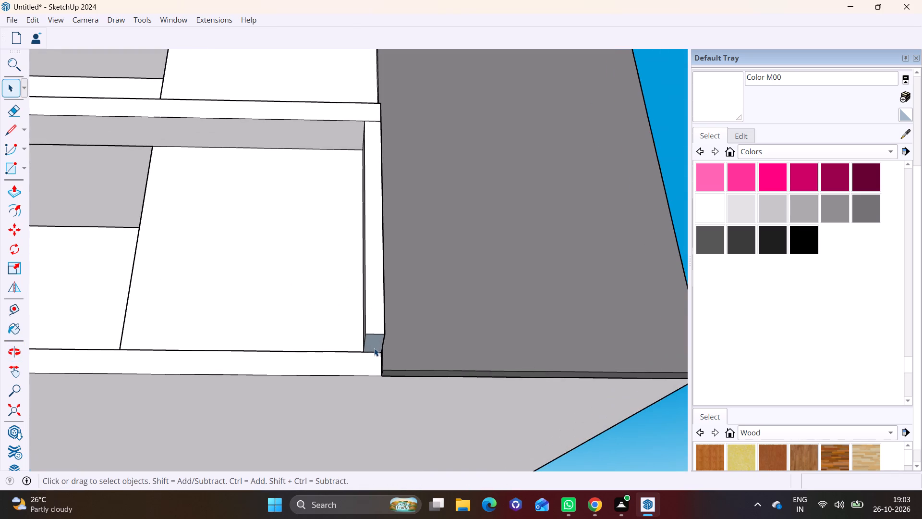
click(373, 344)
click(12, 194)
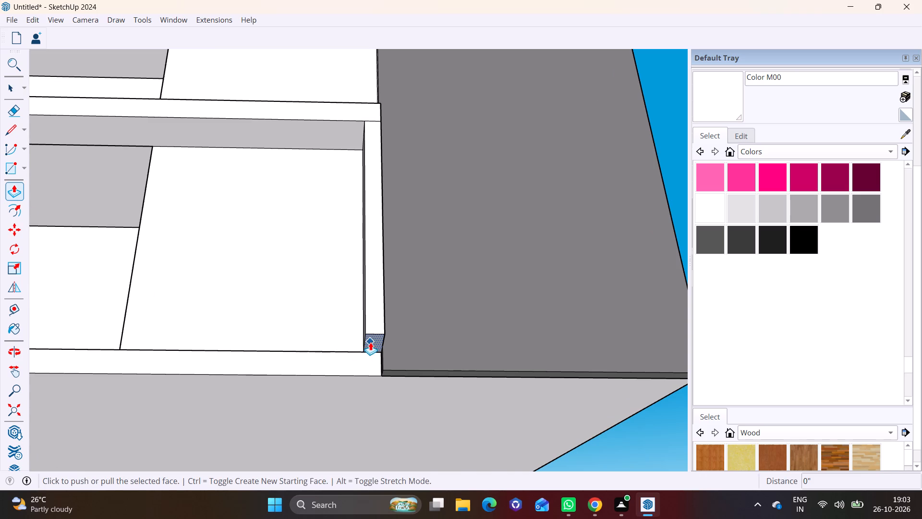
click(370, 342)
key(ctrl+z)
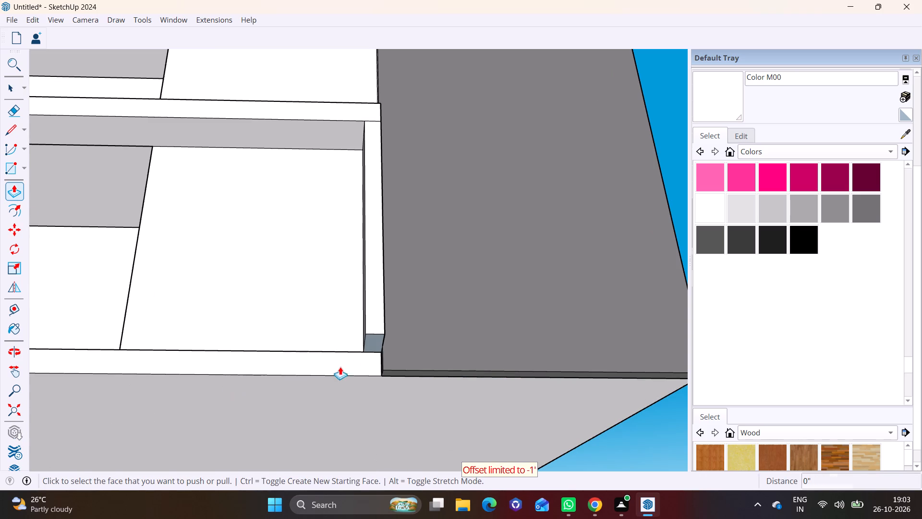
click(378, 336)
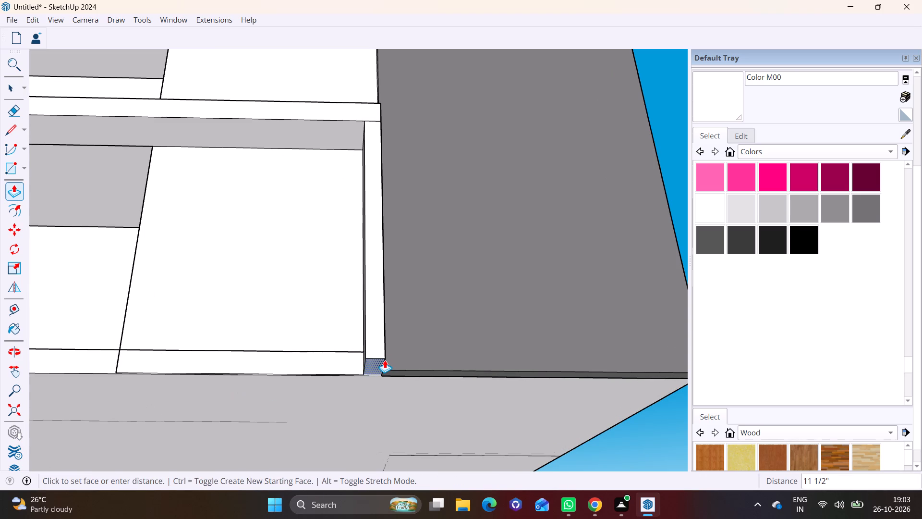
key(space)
Open the 3D Warehouse and search it for "window".
scroll(381, 331, down, 2)
middle_drag(352, 284, 352, 410)
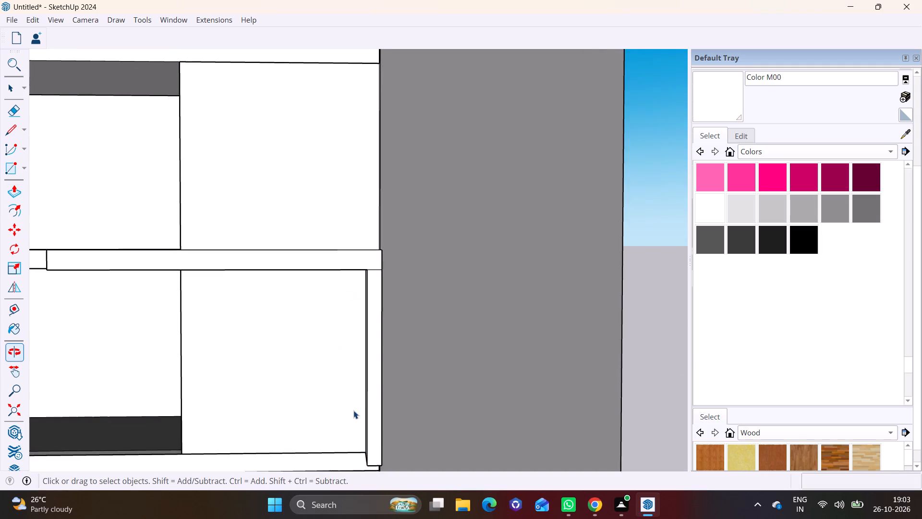
scroll(355, 402, down, 5)
shift+middle_drag(355, 402, 380, 337)
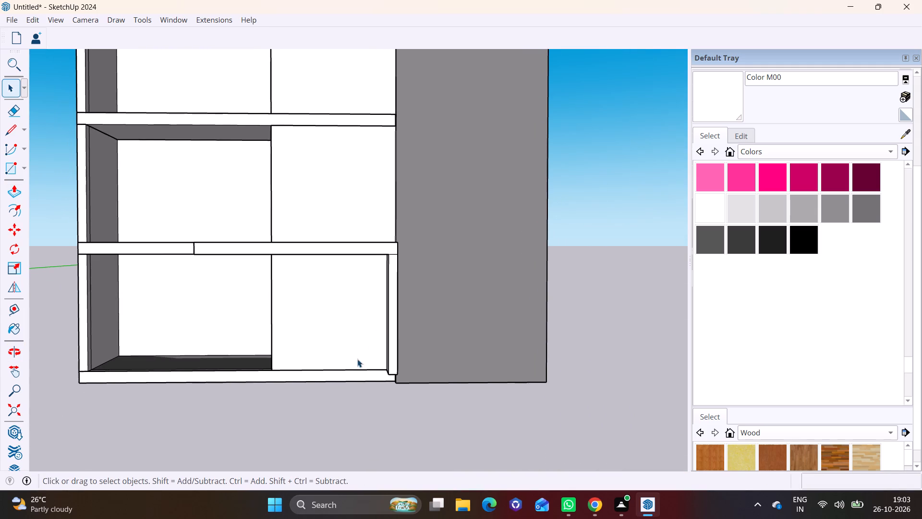
scroll(334, 310, up, 1)
shift+middle_drag(325, 309, 326, 360)
click(174, 18)
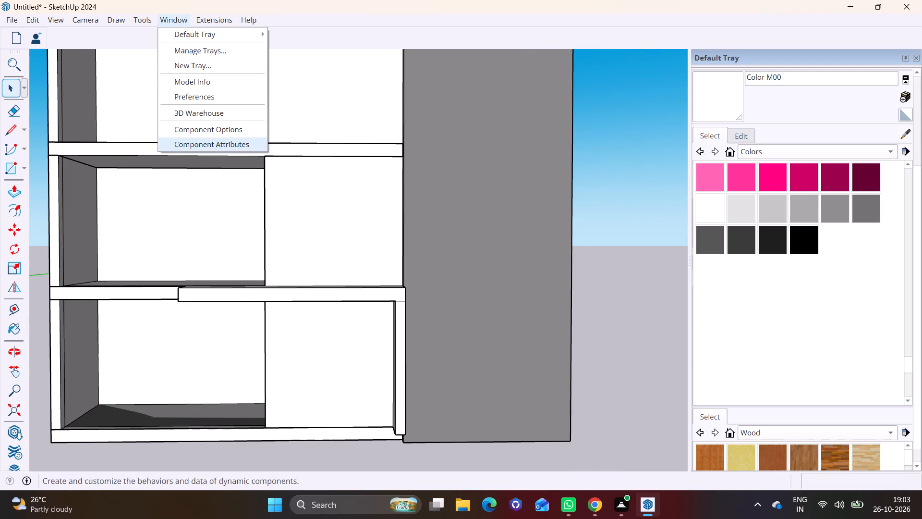
click(206, 111)
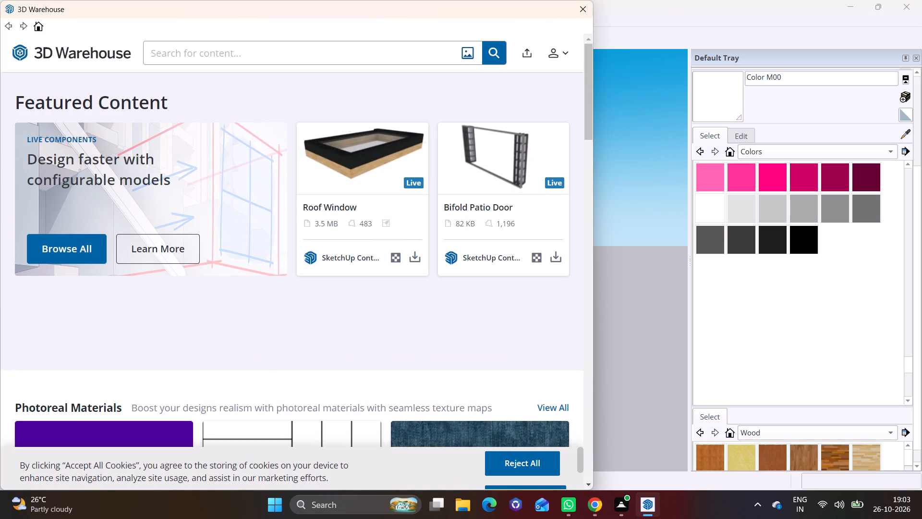
click(254, 55)
text(windo)
key(w)
key(Return)
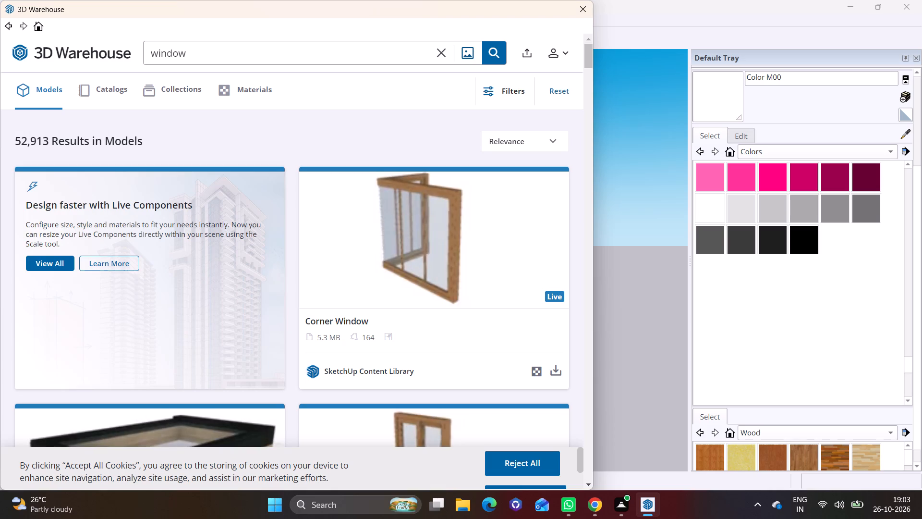
Find a white-framed window with four side-by-side panes in the search results and load it directly into the model.
scroll(178, 231, down, 2)
scroll(446, 310, down, 2)
click(585, 486)
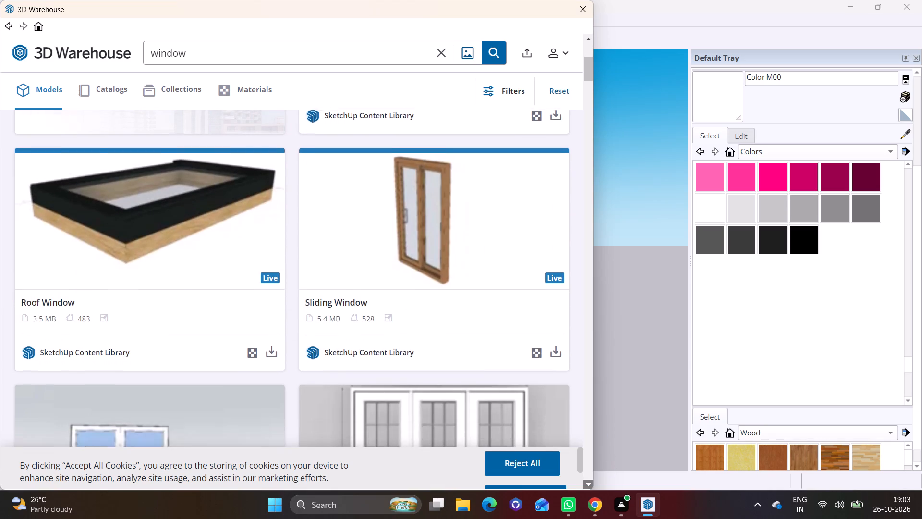
click(585, 486)
click(585, 486)
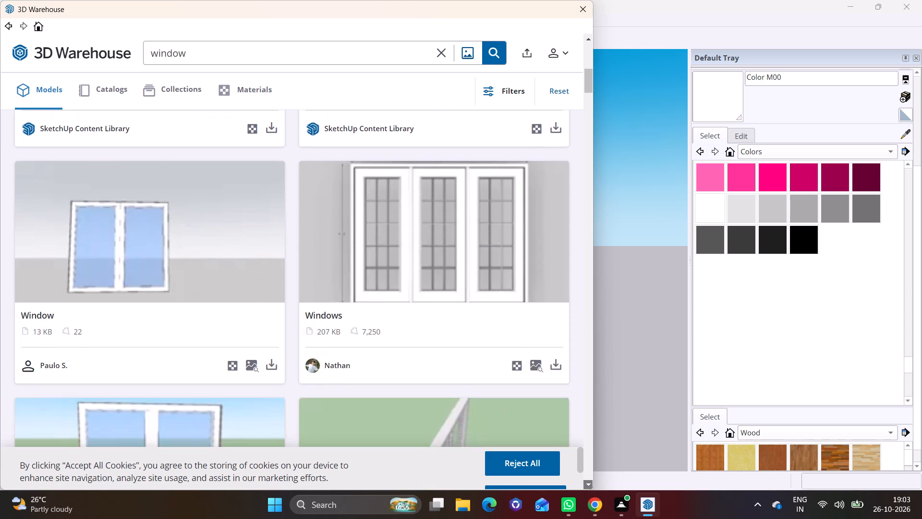
click(585, 486)
click(585, 486)
click(585, 486)
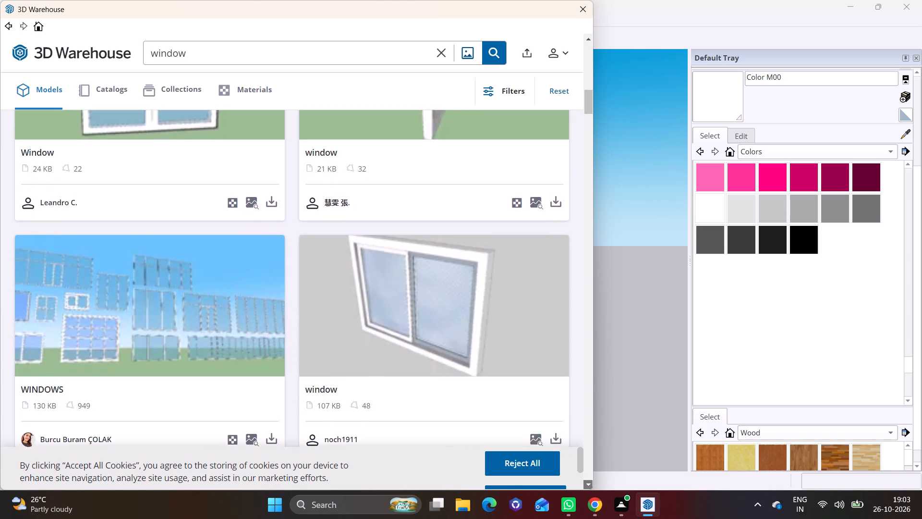
click(585, 486)
click(585, 486)
click(585, 486)
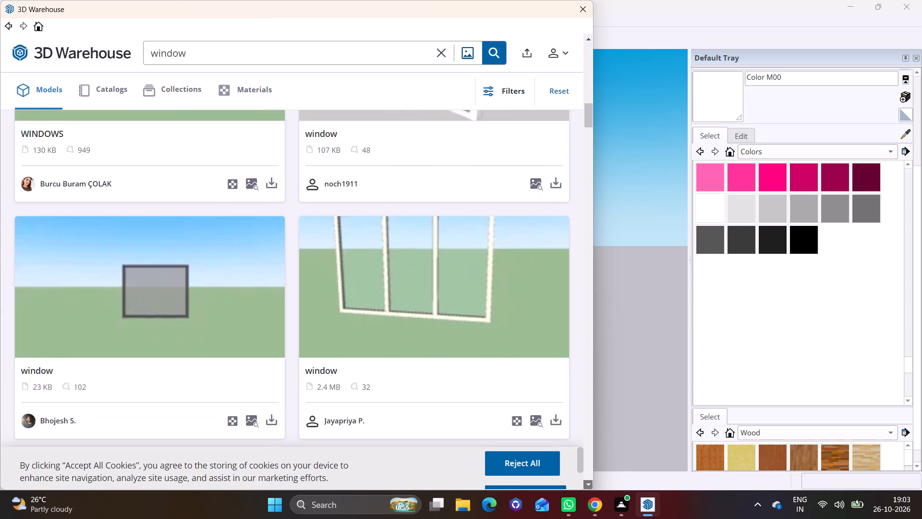
click(585, 486)
click(585, 486)
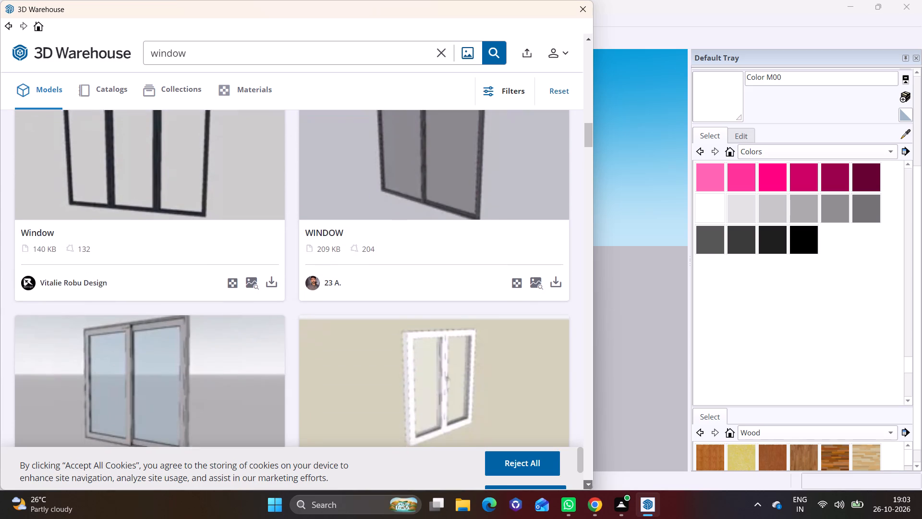
click(585, 486)
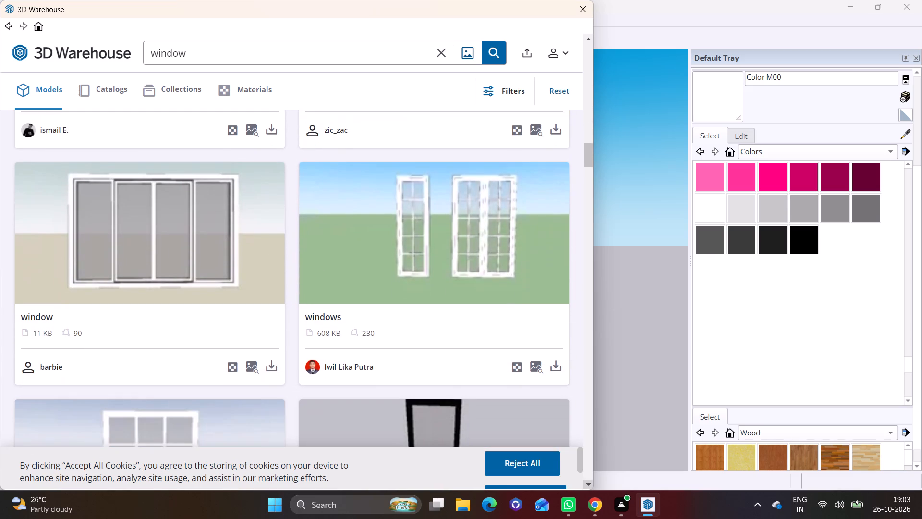
click(273, 366)
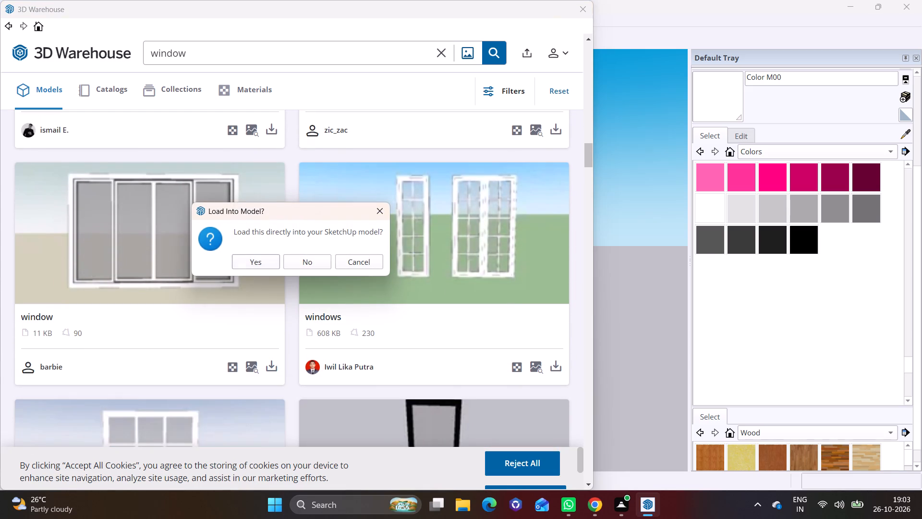
click(250, 259)
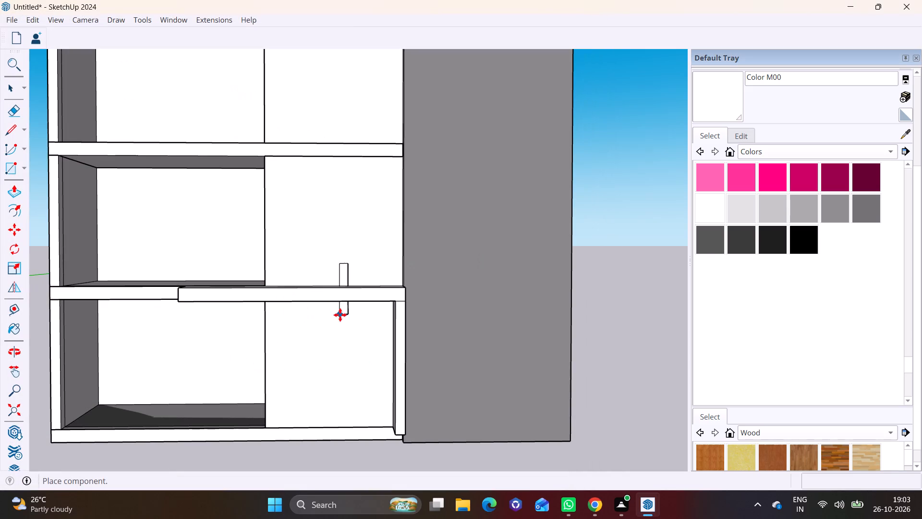
Place the loaded window component on the building's roof, near the middle.
scroll(613, 377, down, 6)
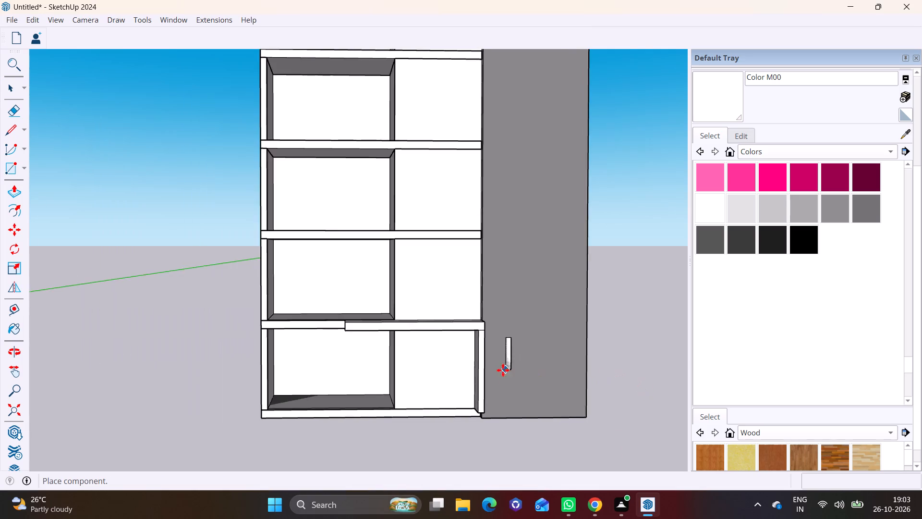
scroll(503, 370, down, 3)
middle_drag(426, 278, 399, 398)
middle_drag(400, 234, 353, 414)
scroll(388, 253, up, 3)
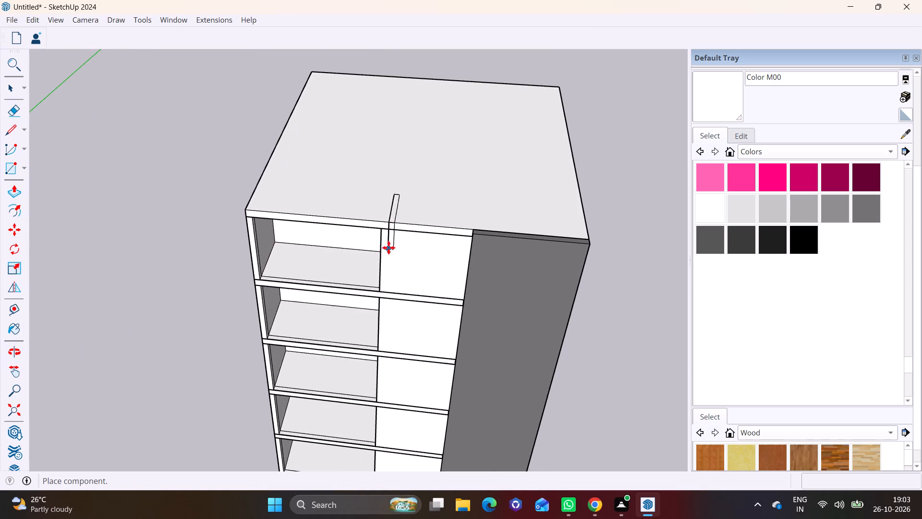
click(388, 174)
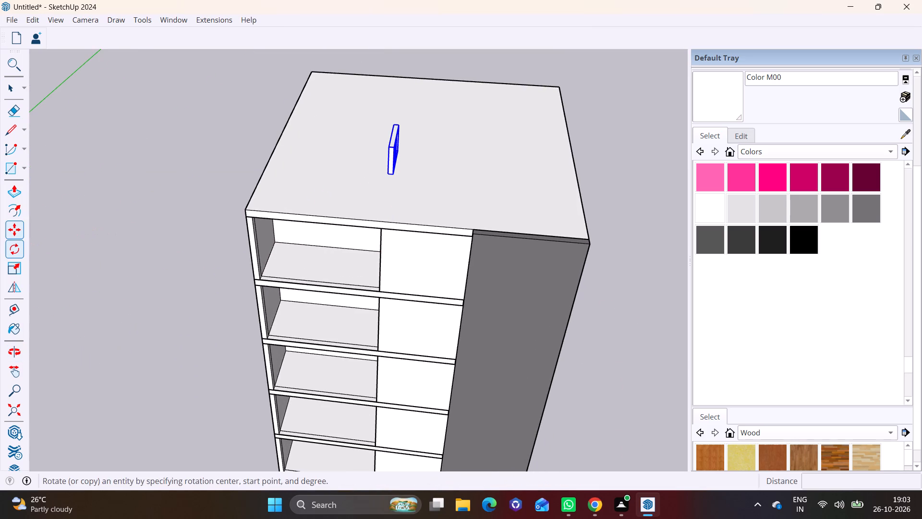
Rotate the window 90° on the roof plane so it is parallel to the front facade.
click(22, 249)
click(452, 173)
click(508, 172)
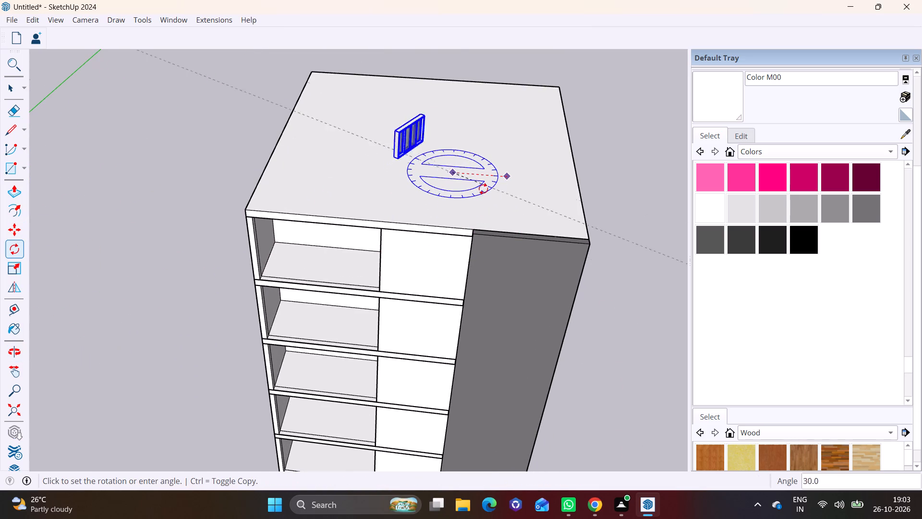
click(447, 202)
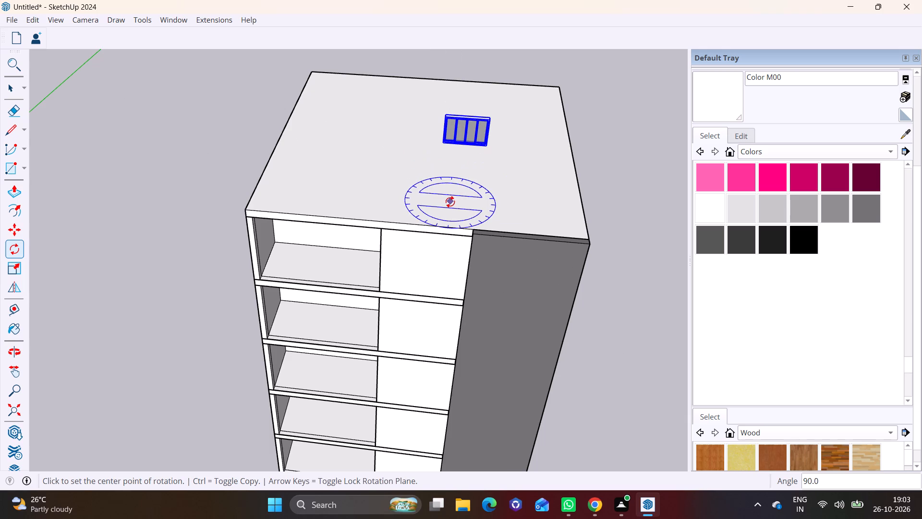
Move the window from the roof down onto the solid ground-storey wall panel beside the white post, beneath the projecting beam.
key(m)
click(492, 120)
drag(441, 379, 436, 396)
scroll(436, 396, up, 1)
shift+middle_drag(453, 396, 479, 275)
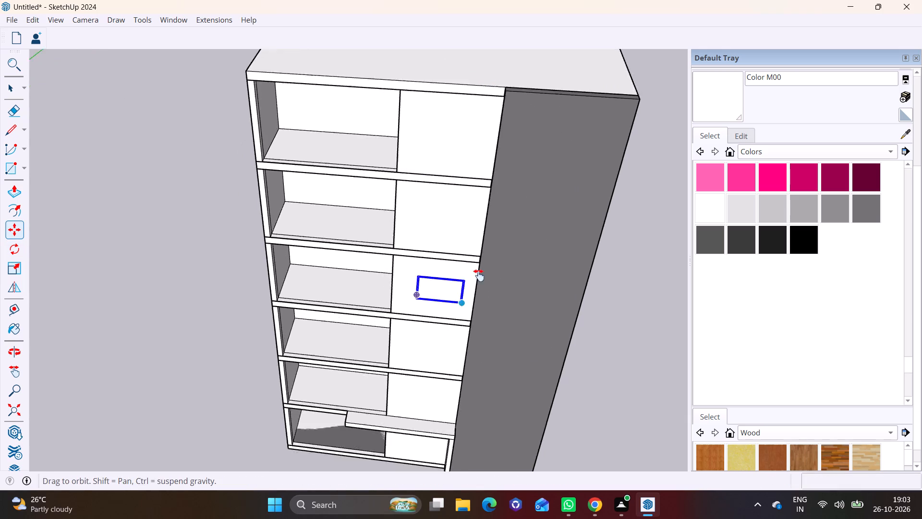
shift+middle_drag(479, 275, 482, 251)
middle_drag(477, 334, 492, 268)
scroll(423, 398, up, 2)
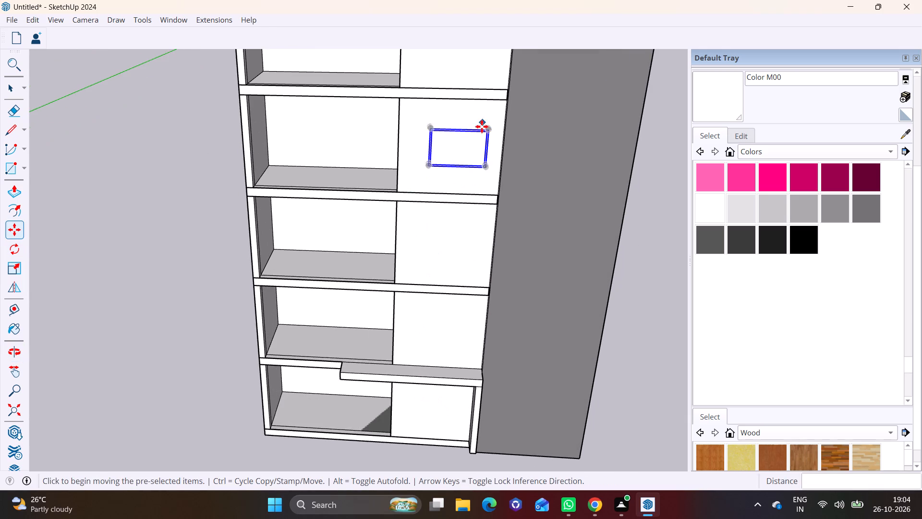
click(487, 131)
middle_drag(466, 362, 448, 243)
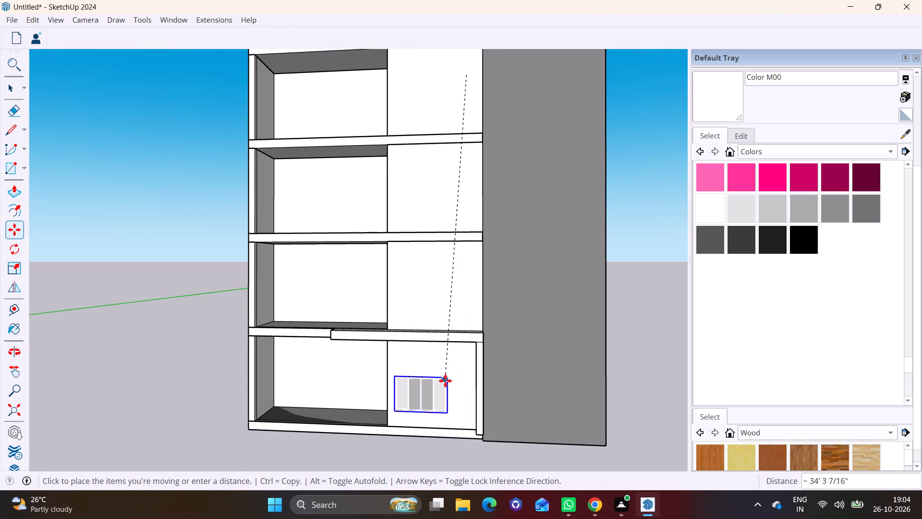
scroll(445, 381, up, 9)
shift+middle_drag(449, 367, 431, 291)
middle_drag(456, 303, 391, 349)
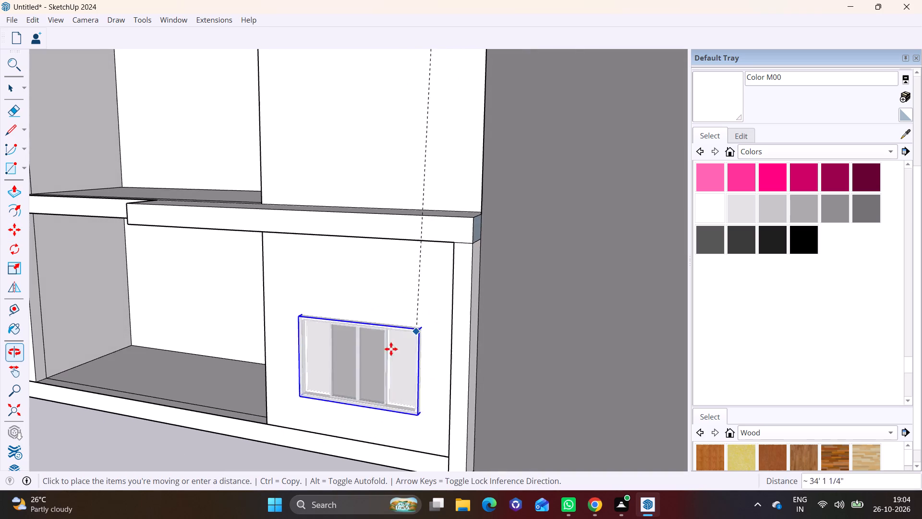
click(405, 272)
Move the window slightly outward so its frame projects from the ground-storey wall face, and deselect it.
middle_drag(406, 350, 352, 363)
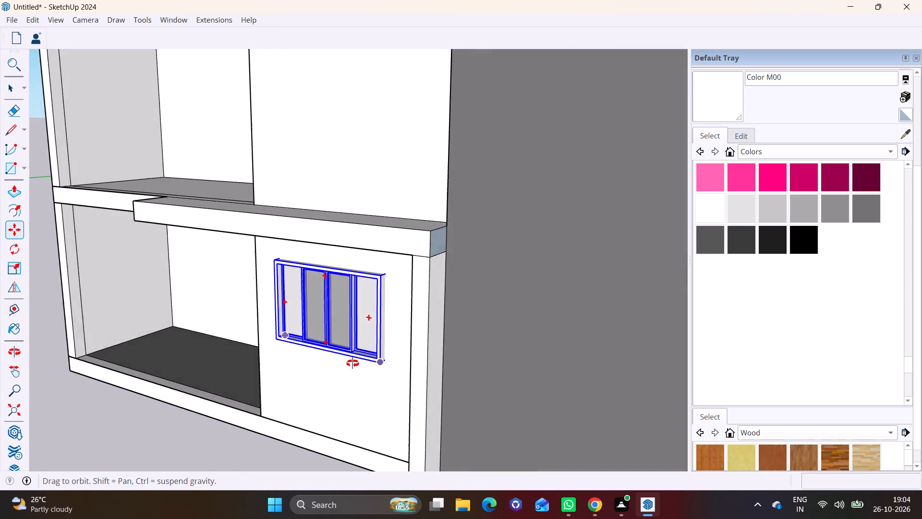
middle_drag(352, 363, 349, 364)
key(m)
click(375, 364)
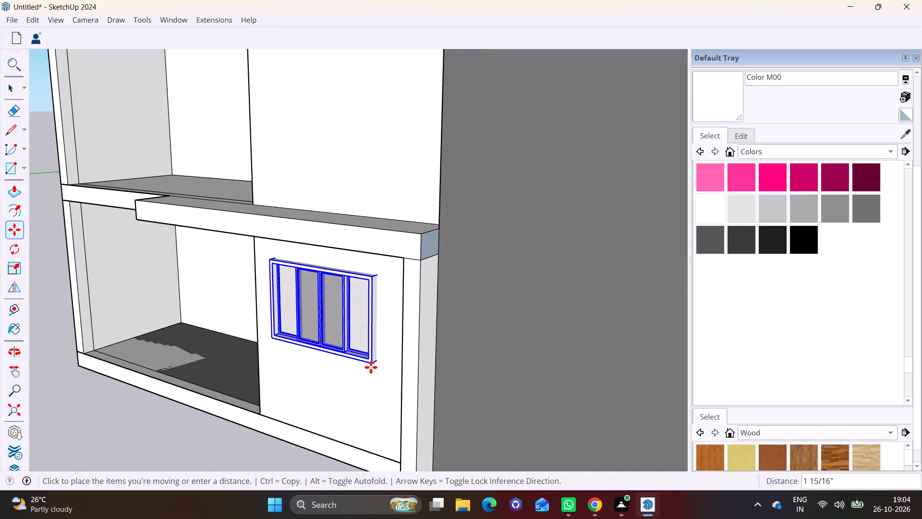
click(371, 371)
key(space)
click(142, 451)
Paint the ground-storey wall panel around the window with the Wood Floor material.
scroll(198, 406, down, 3)
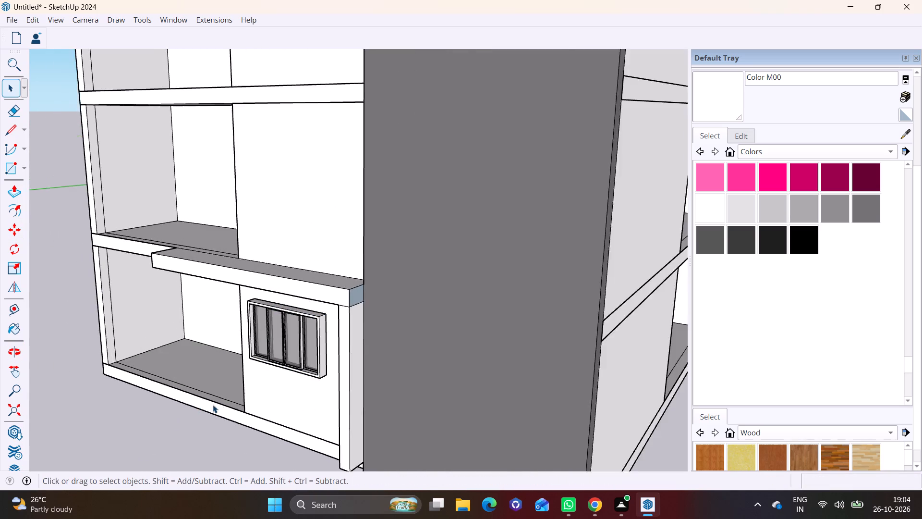
scroll(213, 405, down, 3)
middle_drag(264, 403, 345, 359)
scroll(348, 358, down, 5)
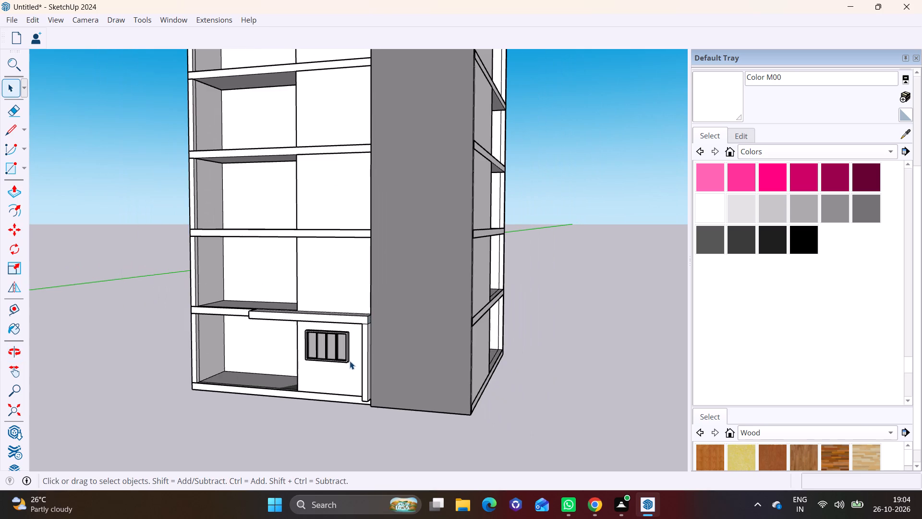
middle_drag(350, 361, 356, 391)
scroll(396, 395, up, 2)
click(800, 457)
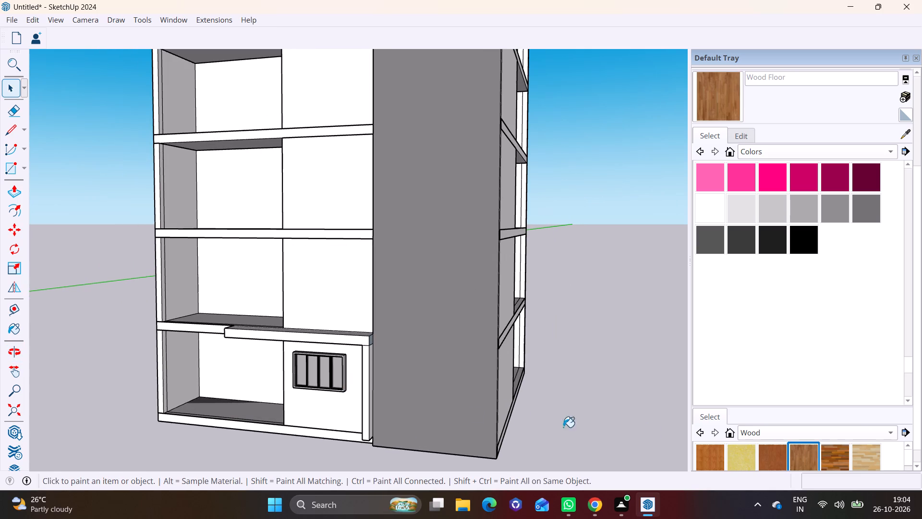
click(337, 407)
scroll(337, 407, down, 1)
shift+middle_drag(354, 413, 352, 422)
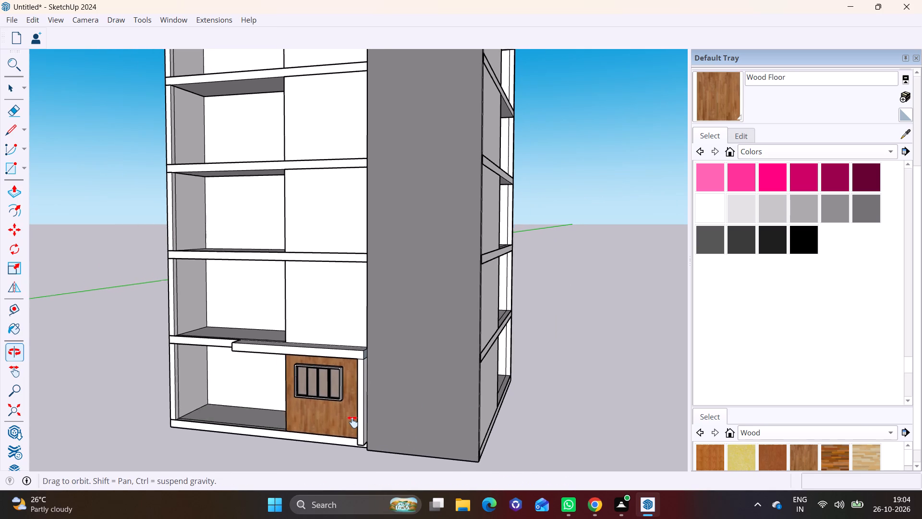
shift+middle_drag(352, 422, 352, 432)
key(space)
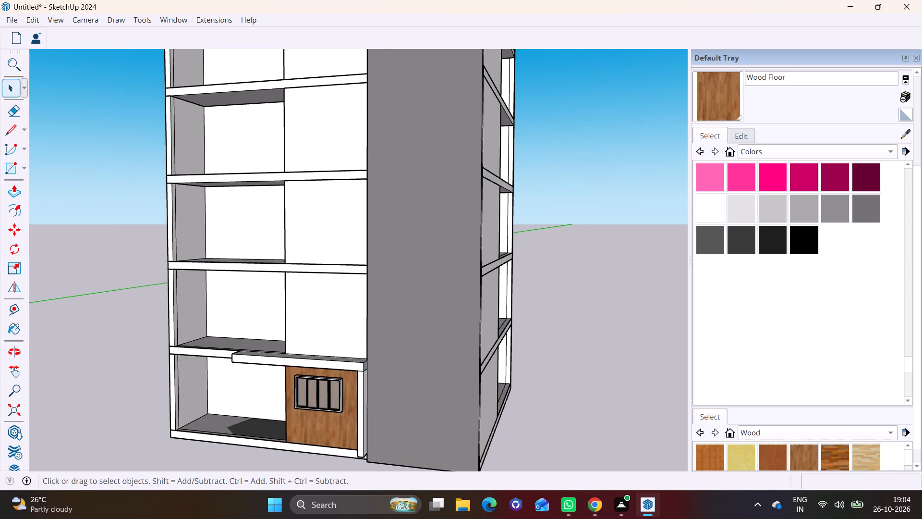
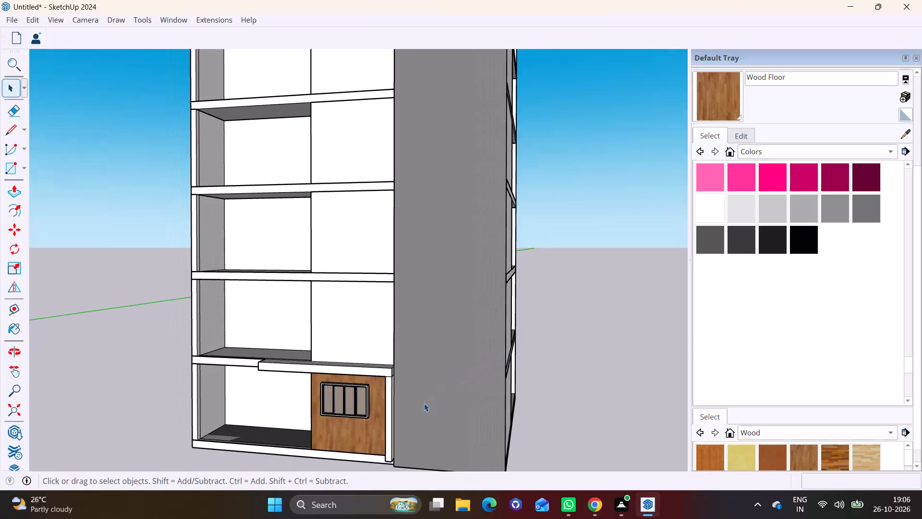
Copy the ground-storey window straight up onto the second-storey wall panel, about 10' 10" higher, and again onto the third-storey panel.
scroll(368, 390, up, 4)
click(365, 405)
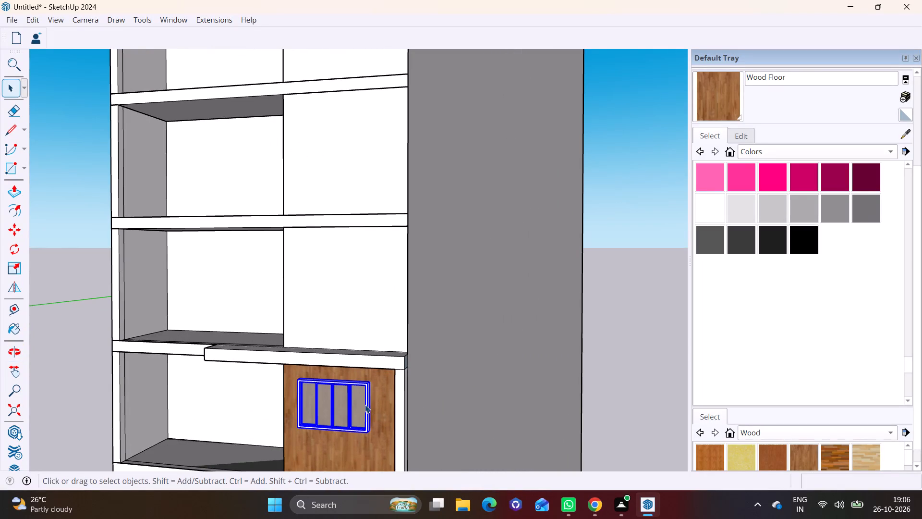
key(m)
click(367, 382)
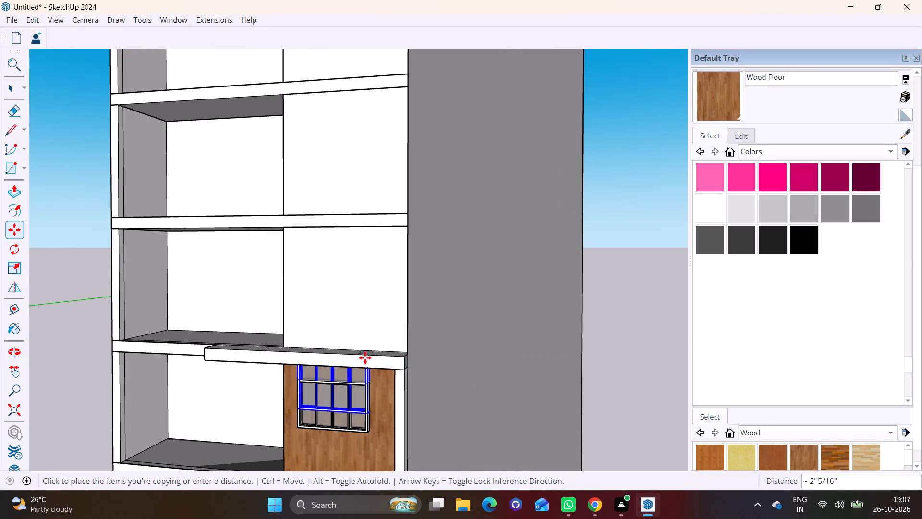
click(374, 247)
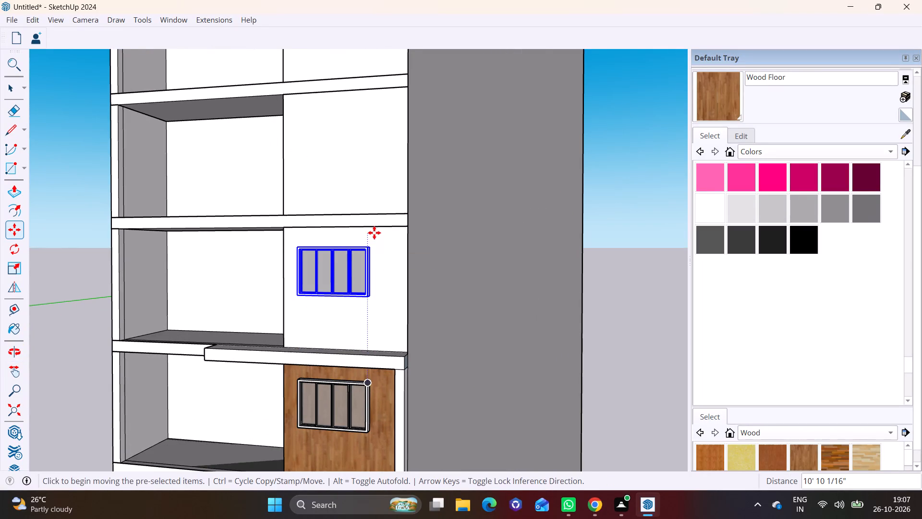
scroll(375, 233, down, 4)
shift+middle_drag(376, 233, 365, 355)
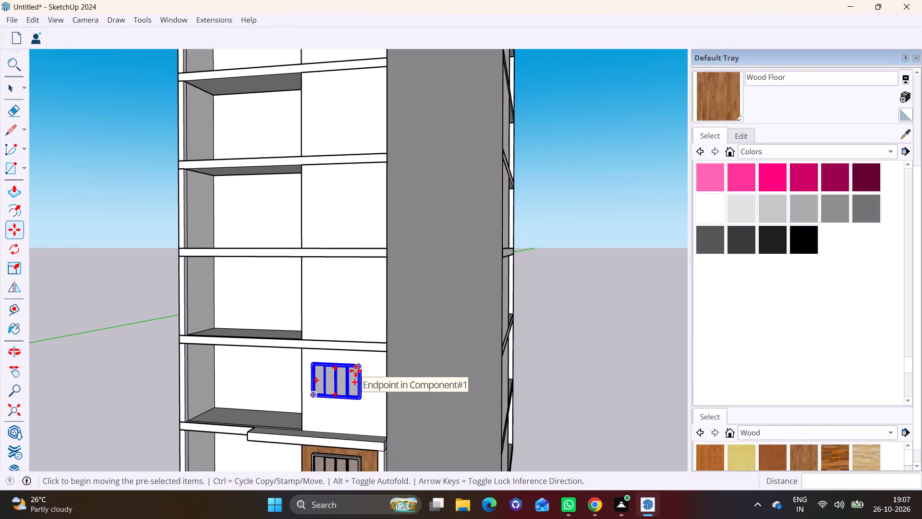
click(355, 371)
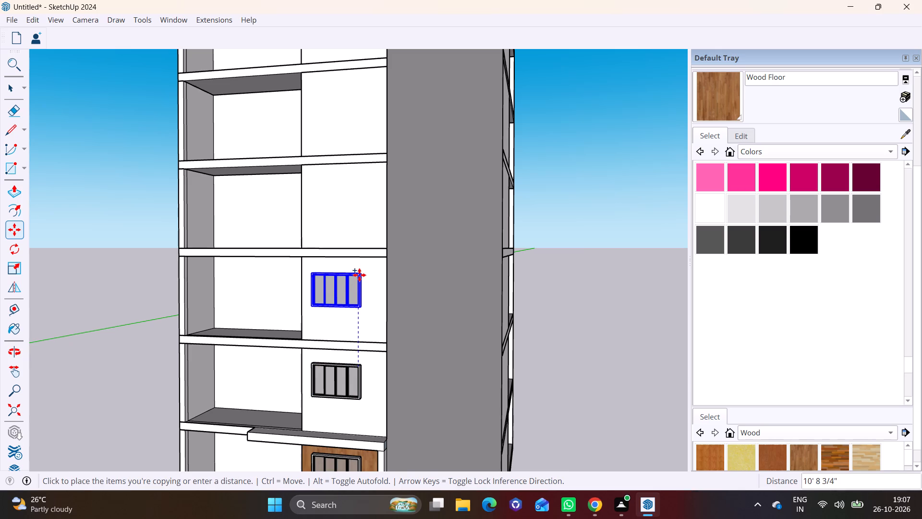
click(359, 275)
Copy the window up in turn onto the fourth-, fifth- and top-storey wall panels, and clear the selection.
middle_drag(375, 282, 376, 369)
click(362, 361)
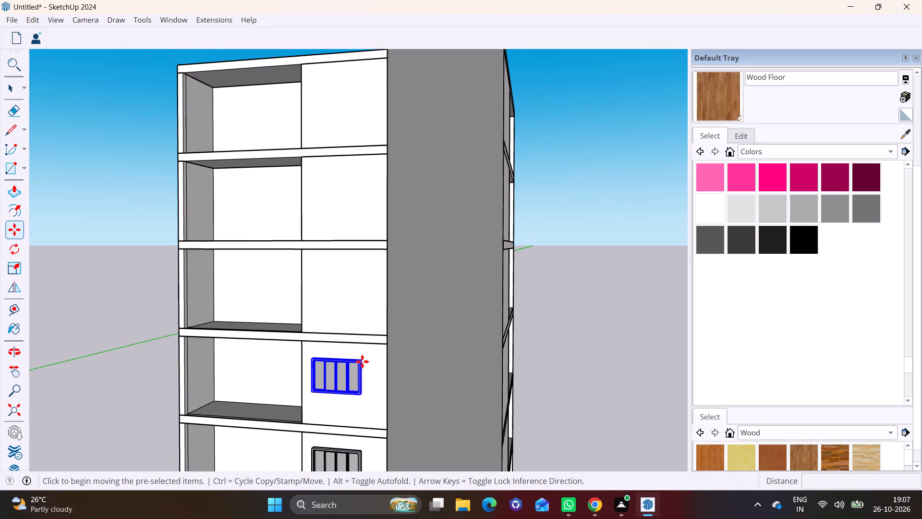
click(372, 272)
shift+middle_drag(371, 272, 368, 395)
click(356, 397)
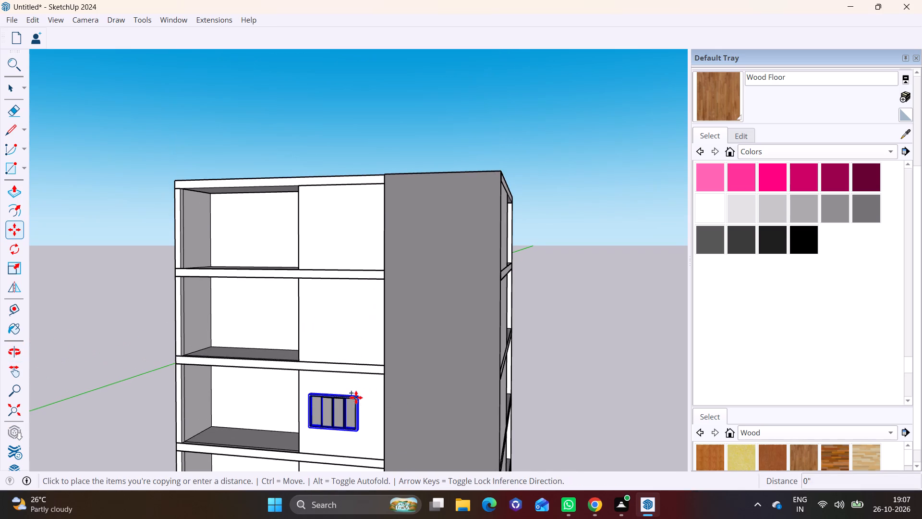
click(362, 297)
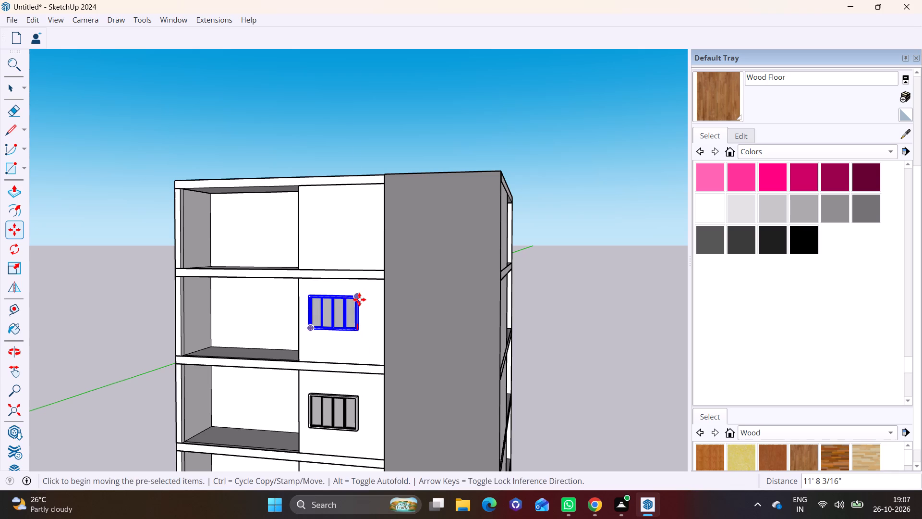
click(357, 297)
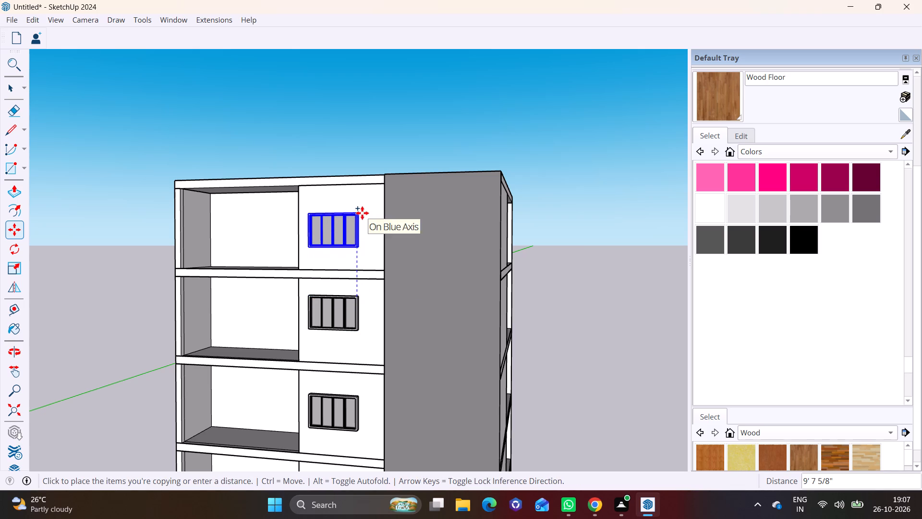
click(362, 213)
key(space)
click(602, 348)
Lower the second-storey window, directly above the wood-clad panel, by about 8" along the blue axis.
scroll(428, 369, down, 5)
shift+middle_drag(395, 390, 400, 272)
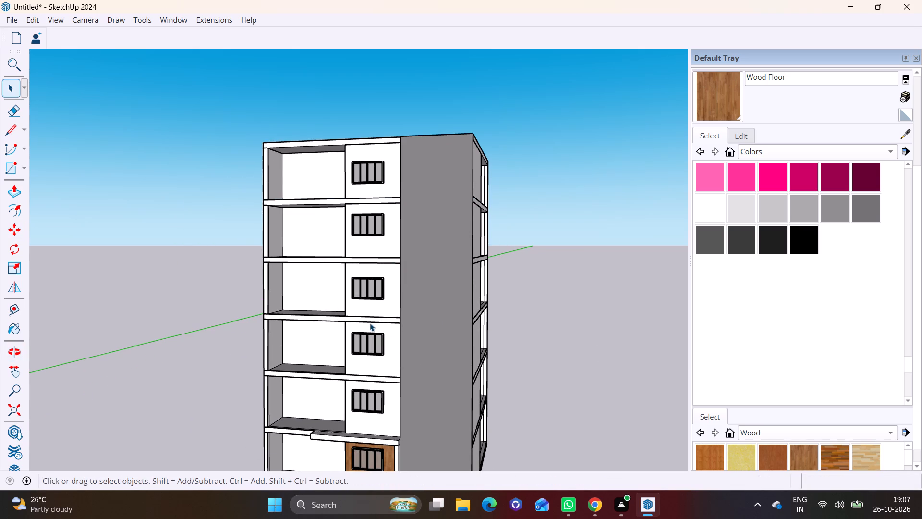
scroll(365, 380, up, 1)
middle_drag(365, 380, 361, 274)
scroll(365, 315, up, 6)
middle_drag(351, 334, 325, 326)
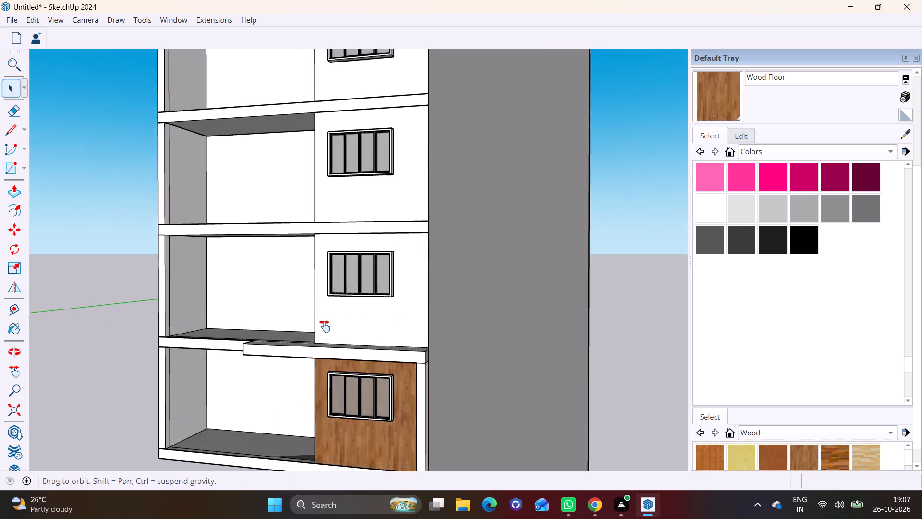
middle_drag(325, 326, 290, 314)
shift+middle_drag(315, 324, 252, 336)
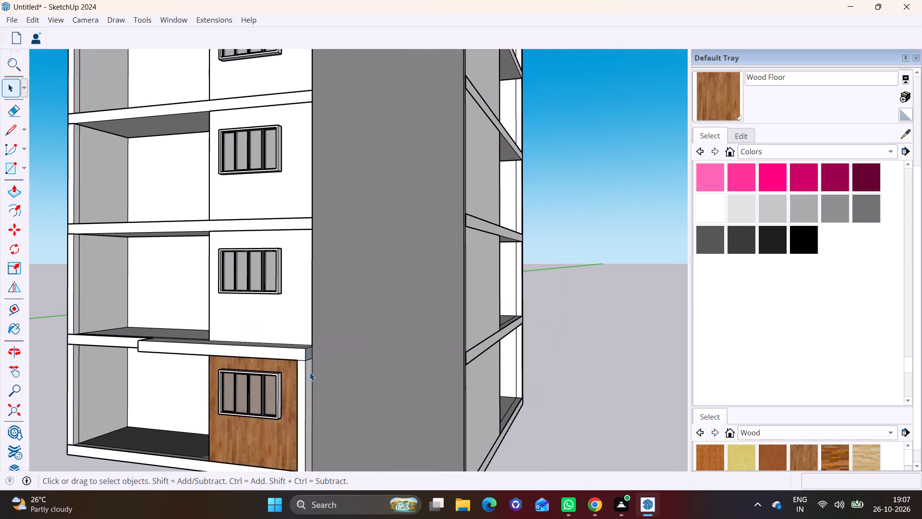
scroll(271, 317, up, 2)
middle_drag(272, 318, 320, 323)
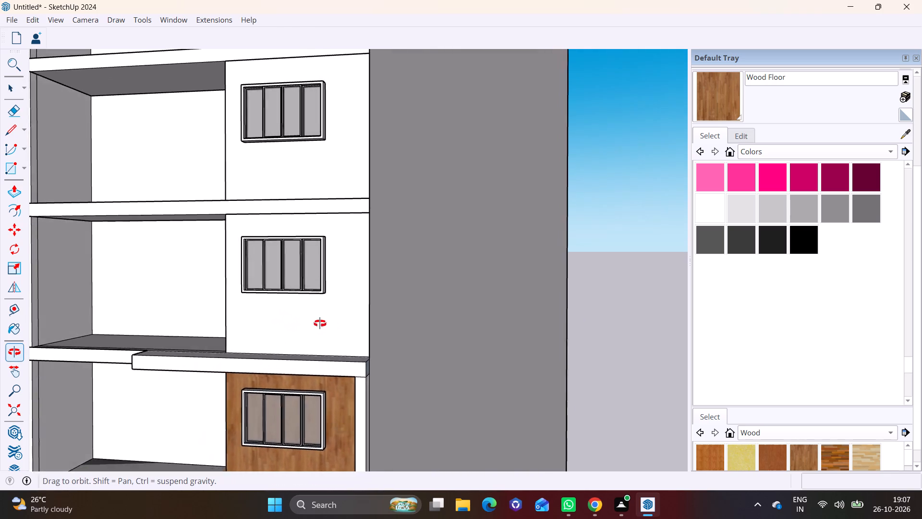
middle_drag(320, 323, 337, 332)
shift+middle_drag(305, 312, 291, 326)
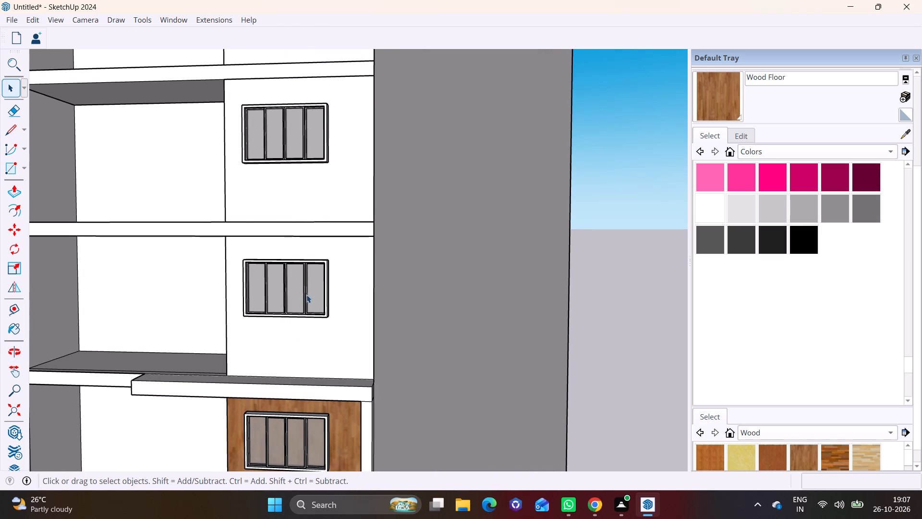
click(285, 312)
key(m)
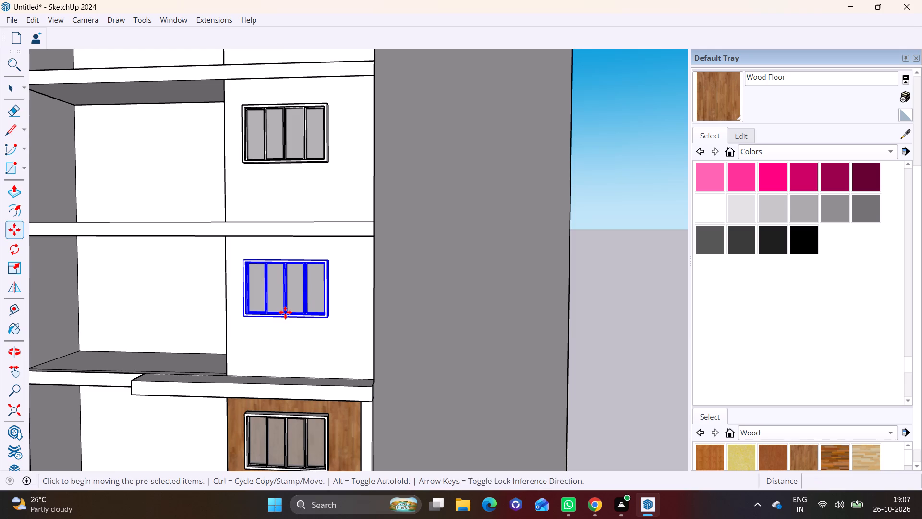
click(285, 312)
key(space)
click(328, 317)
key(m)
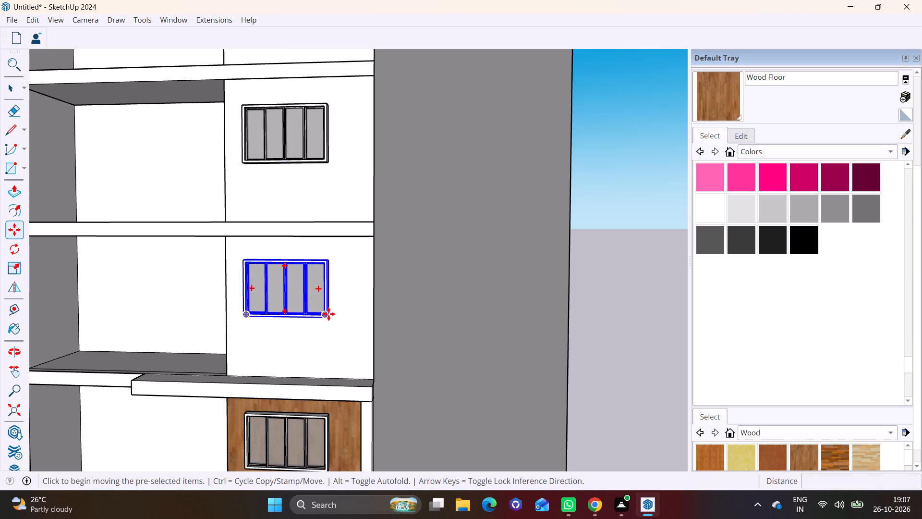
click(328, 314)
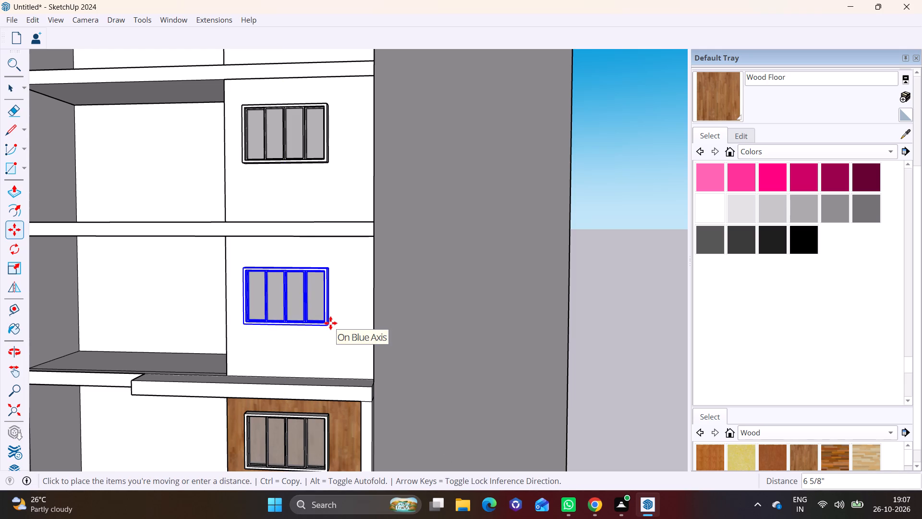
click(330, 325)
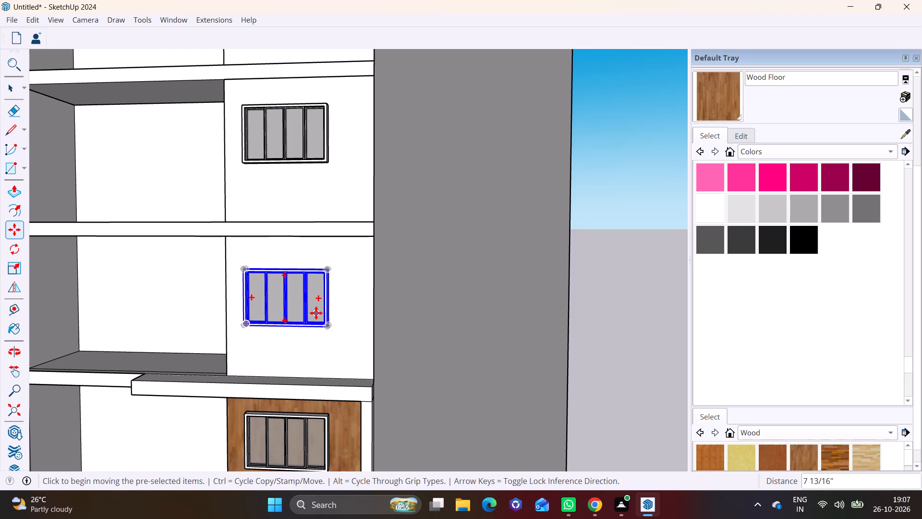
Lower the fourth-storey window by about 6" on its wall panel.
shift+middle_drag(316, 310, 302, 349)
scroll(307, 297, down, 2)
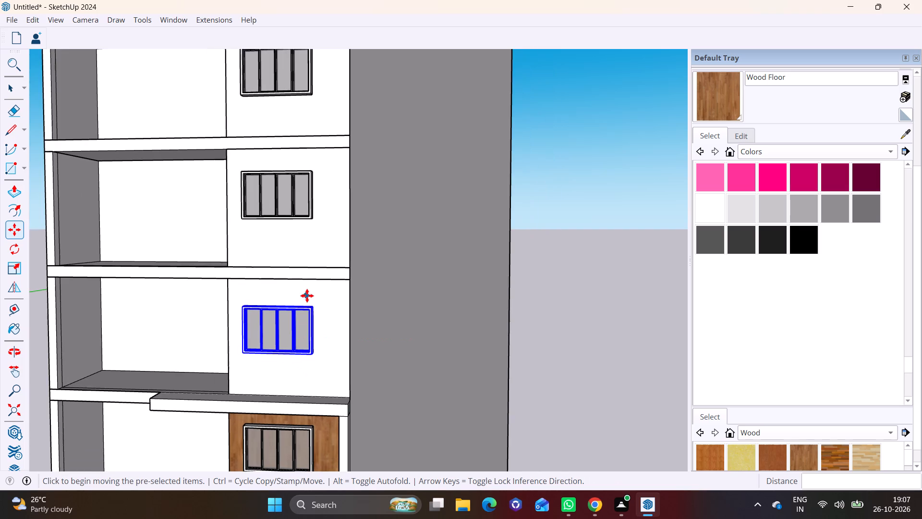
shift+middle_drag(291, 178, 261, 288)
shift+scroll(250, 201, up, 6)
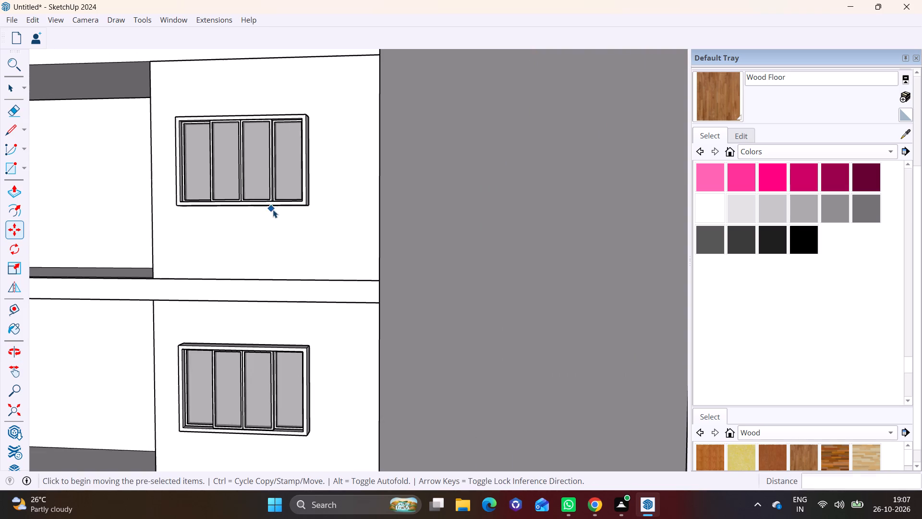
key(space)
click(275, 210)
click(284, 199)
key(m)
click(302, 200)
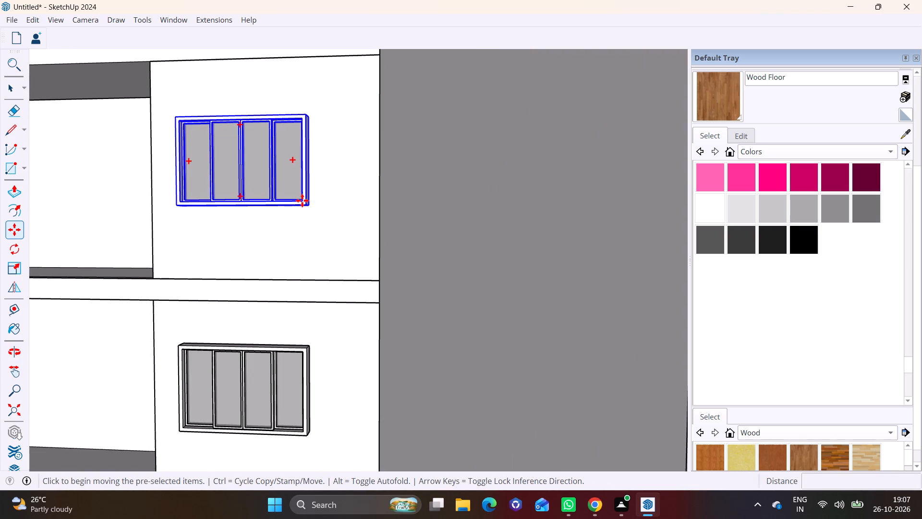
click(303, 212)
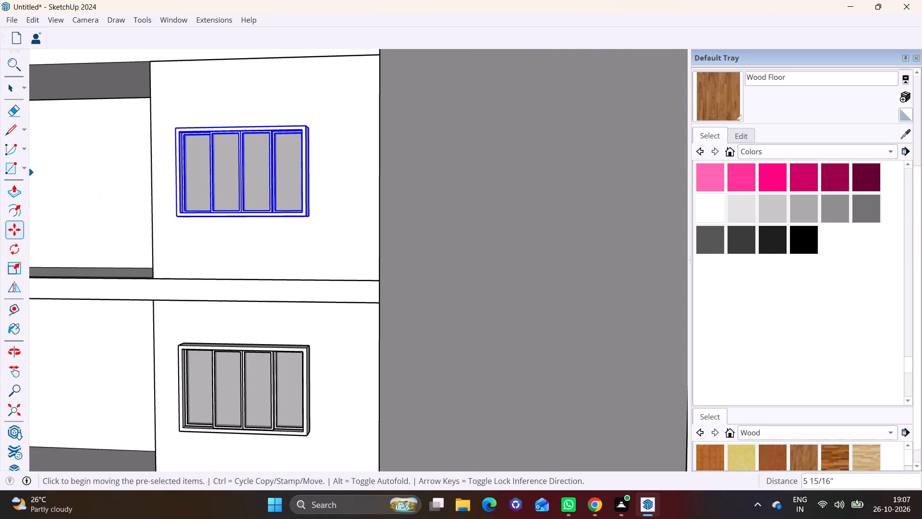
Draw a rectangle about 6' wide and 6" high on the wall along the top edge of the second-storey window.
click(25, 171)
click(32, 183)
scroll(141, 342, down, 2)
shift+middle_drag(190, 383, 251, 173)
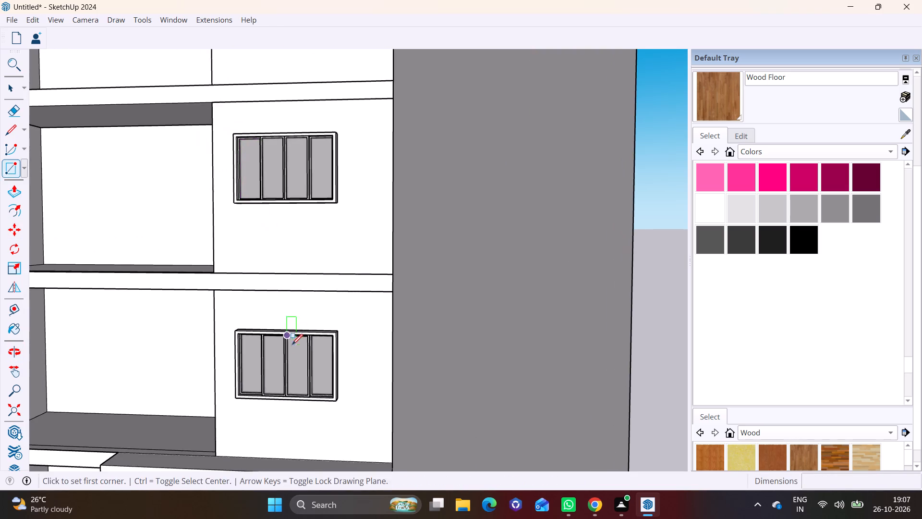
shift+middle_drag(293, 347, 291, 151)
shift+middle_drag(277, 161, 239, 266)
scroll(241, 253, up, 5)
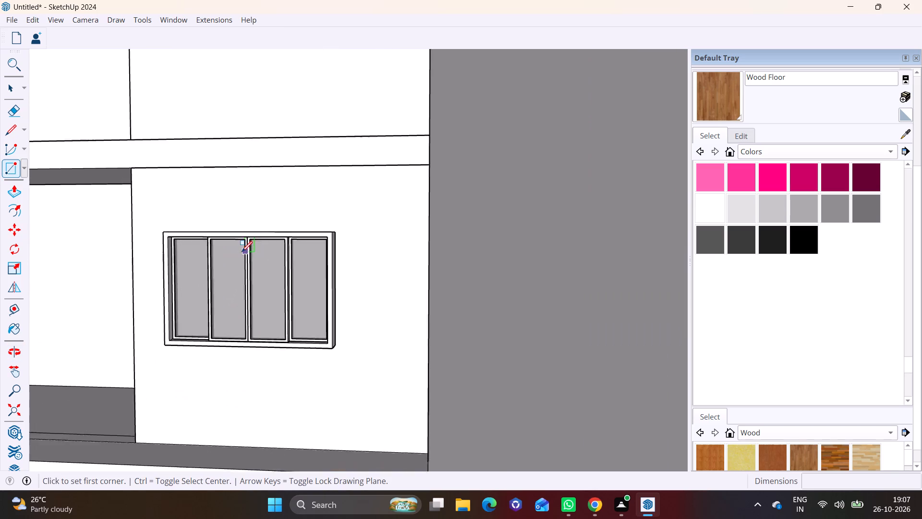
scroll(242, 252, up, 3)
middle_drag(244, 247, 227, 323)
scroll(286, 281, up, 2)
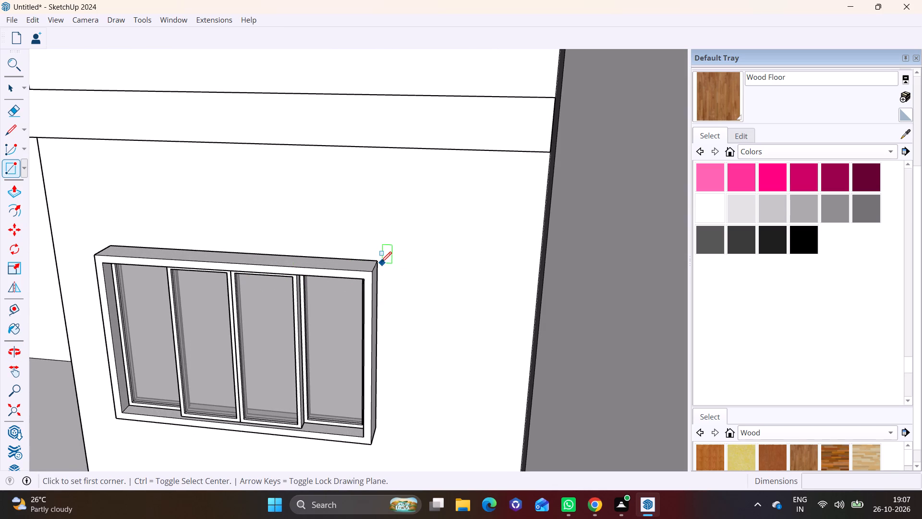
click(379, 262)
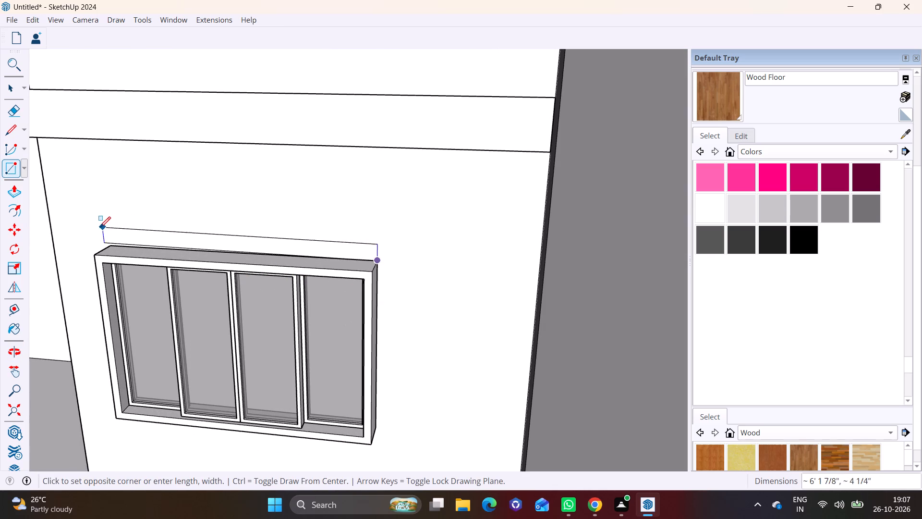
middle_drag(113, 221, 156, 191)
scroll(156, 191, up, 1)
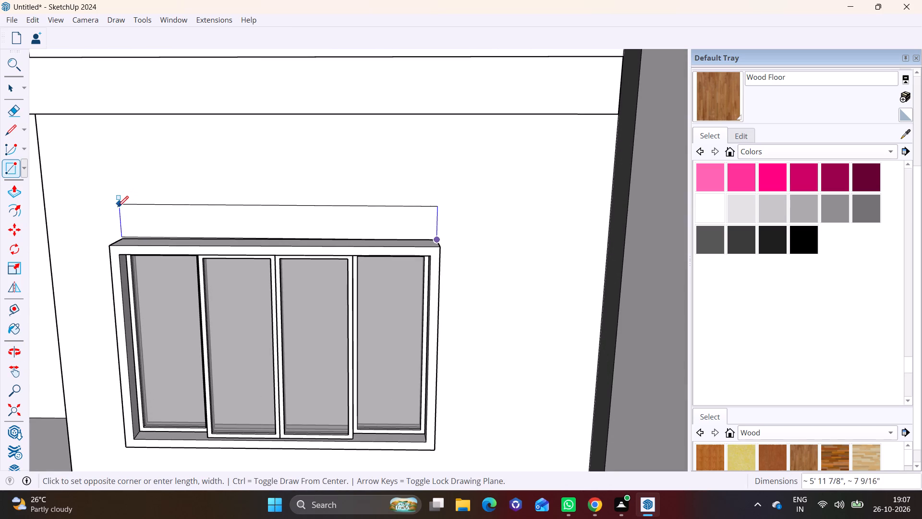
click(121, 211)
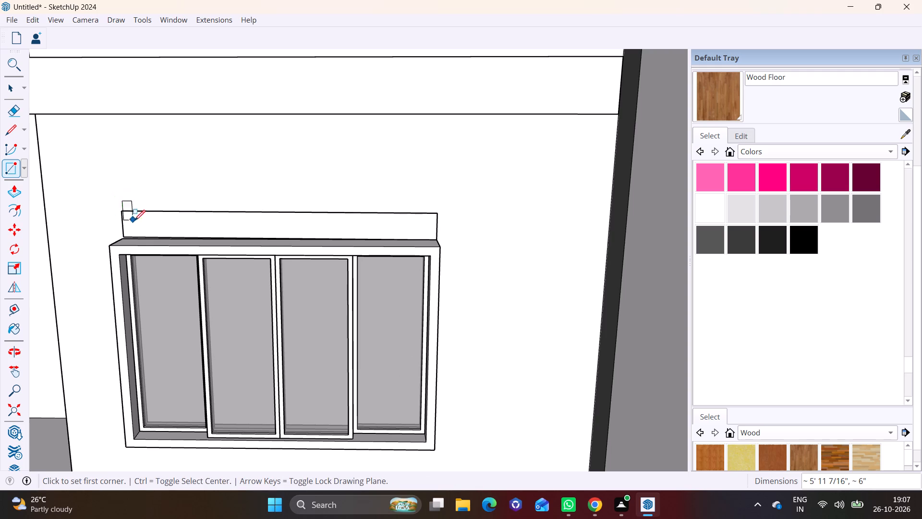
Push/Pull the rectangle above the second-storey window out from the wall, past the window frame, to form a sunshade.
key(space)
click(203, 222)
click(18, 195)
click(187, 228)
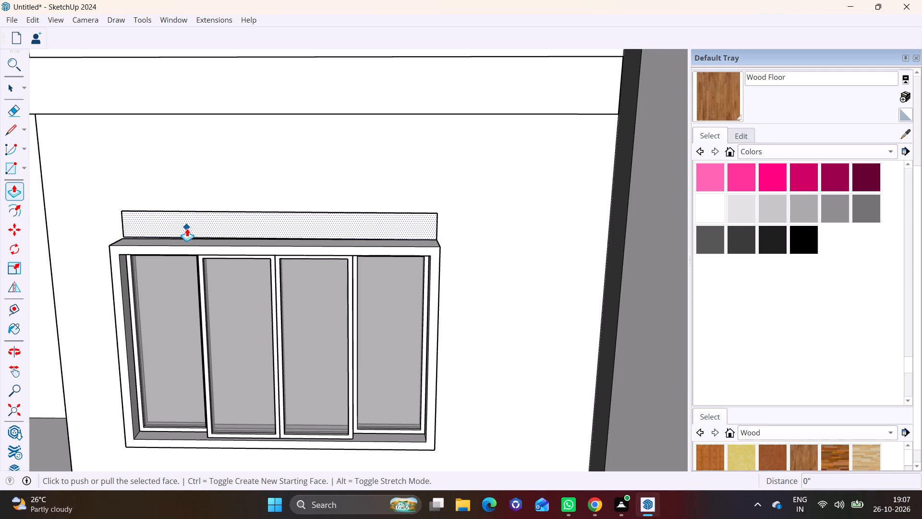
click(171, 247)
Extend the sunshade's end face nearest the grey column outward by about 2 5/8" with Push/Pull.
middle_drag(344, 275, 285, 151)
middle_drag(305, 157, 284, 198)
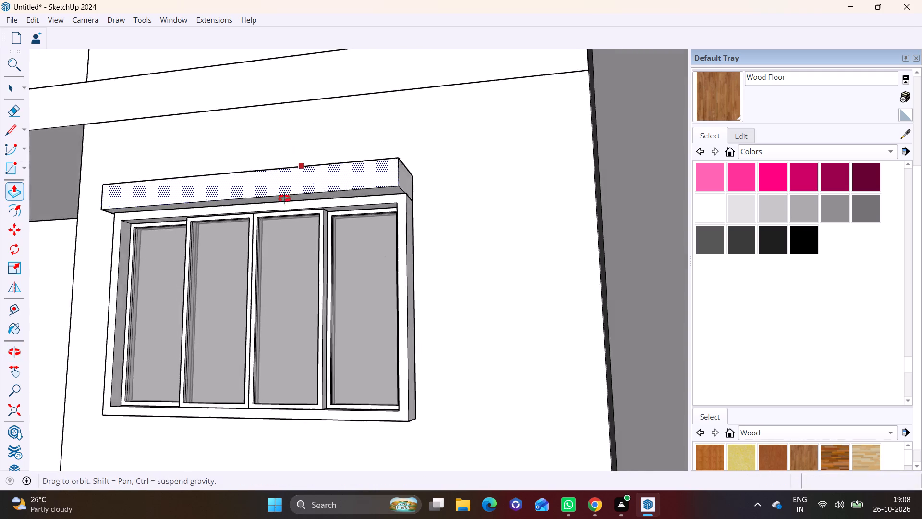
middle_drag(284, 198, 207, 326)
key(space)
click(344, 264)
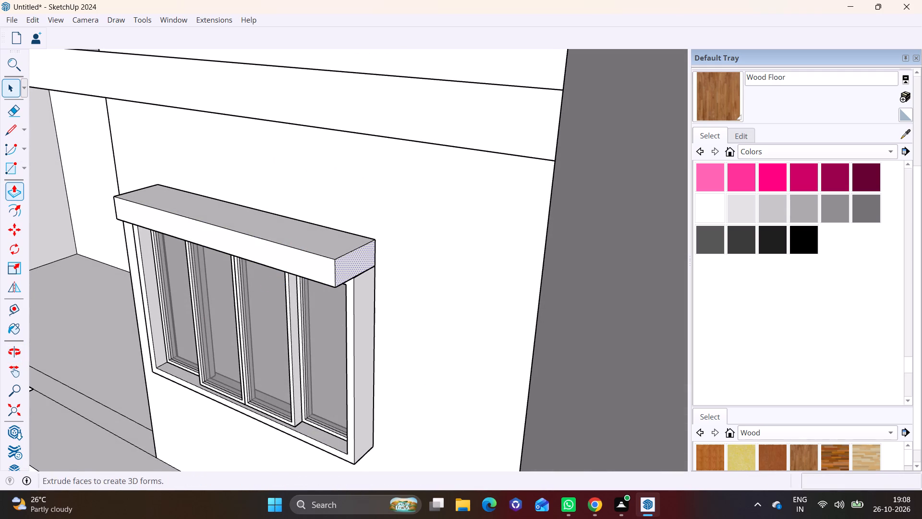
click(19, 189)
click(347, 264)
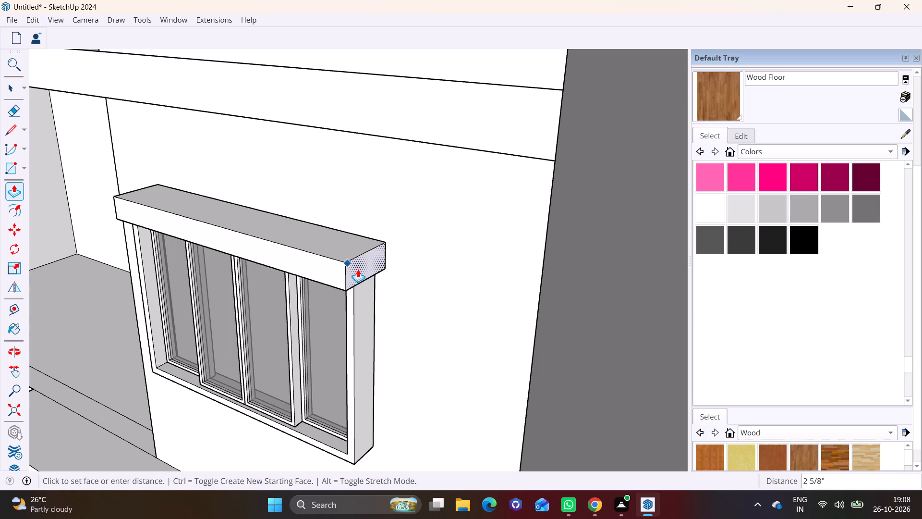
click(358, 269)
Extend the sunshade's opposite end face slightly beyond the window frame with Push/Pull.
scroll(278, 289, down, 3)
middle_drag(208, 291, 456, 266)
scroll(296, 244, up, 6)
key(space)
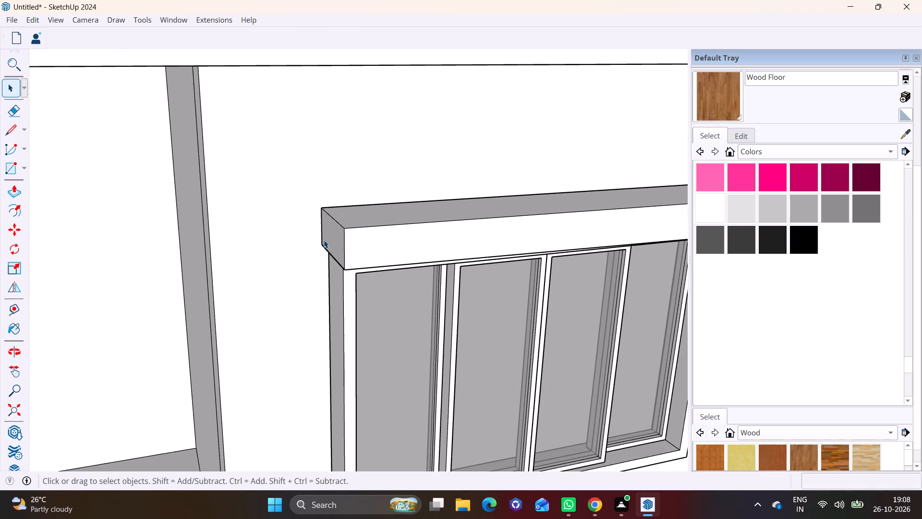
click(326, 240)
click(17, 189)
click(335, 248)
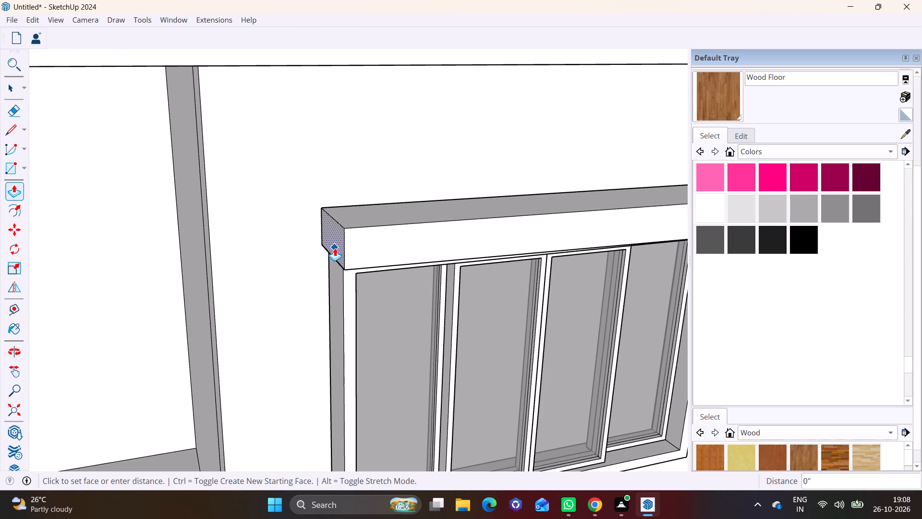
click(324, 250)
Lower the top face of the second-storey sunshade by about 3 1/16" with Push/Pull to thin it.
key(space)
click(378, 214)
click(8, 196)
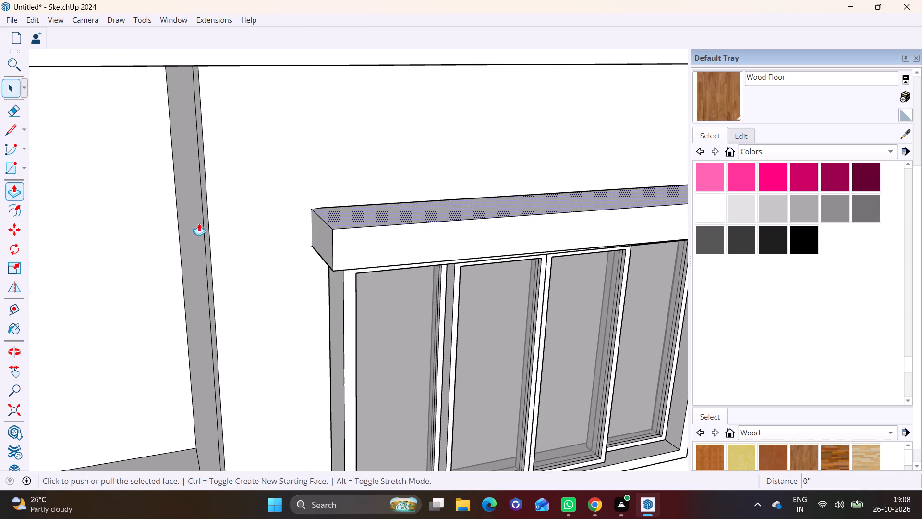
click(401, 218)
click(403, 238)
Draw a rectangle about 6' wide and 3 3/16" high on the wall along the top edge of the fourth-storey window.
scroll(409, 265, down, 5)
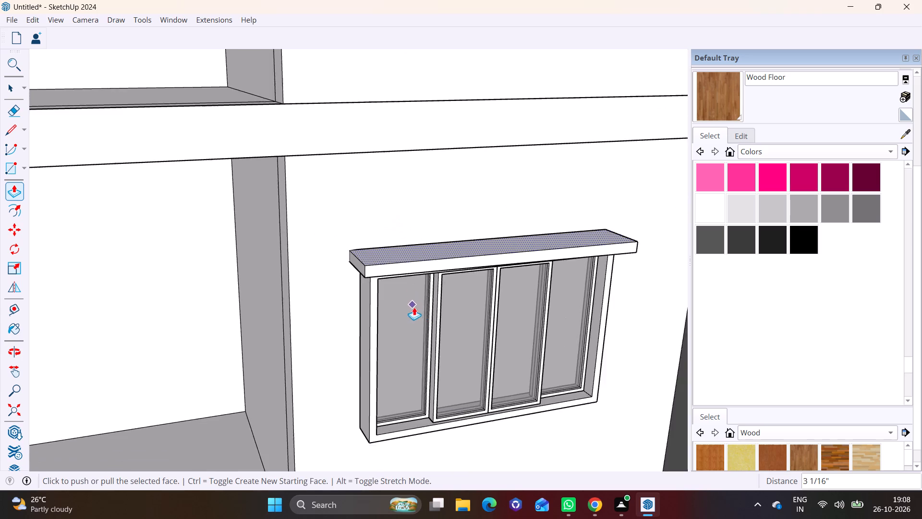
middle_drag(425, 308, 324, 178)
scroll(533, 211, down, 8)
shift+middle_drag(527, 269, 445, 329)
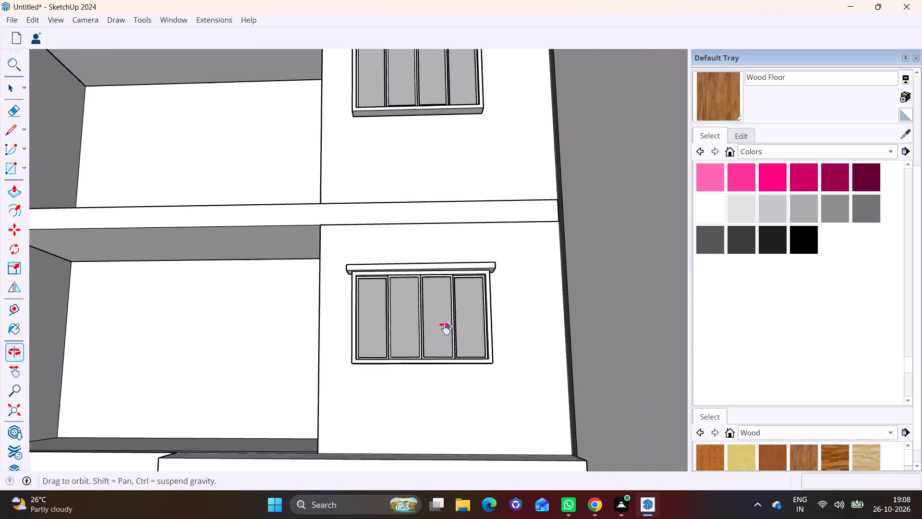
shift+middle_drag(445, 329, 375, 382)
scroll(396, 222, down, 4)
shift+middle_drag(376, 161, 322, 366)
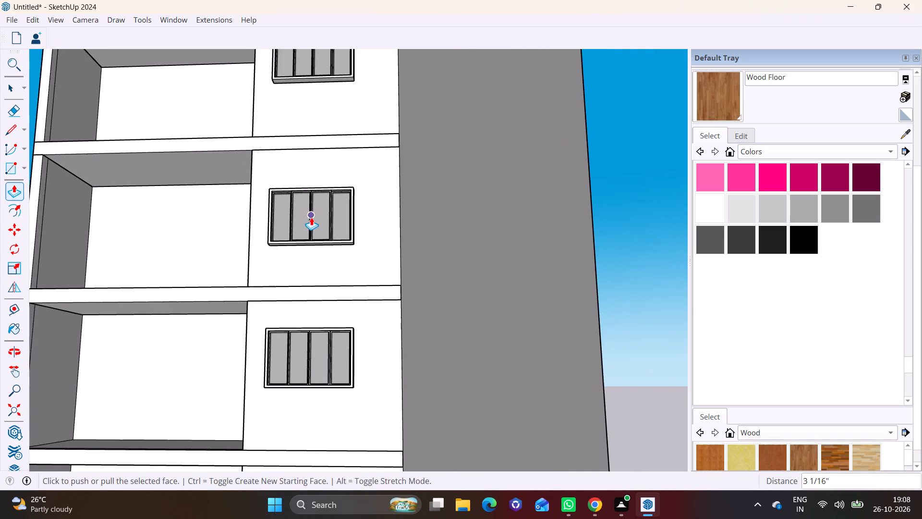
middle_drag(312, 218, 315, 337)
shift+middle_drag(337, 310, 340, 365)
scroll(333, 376, up, 4)
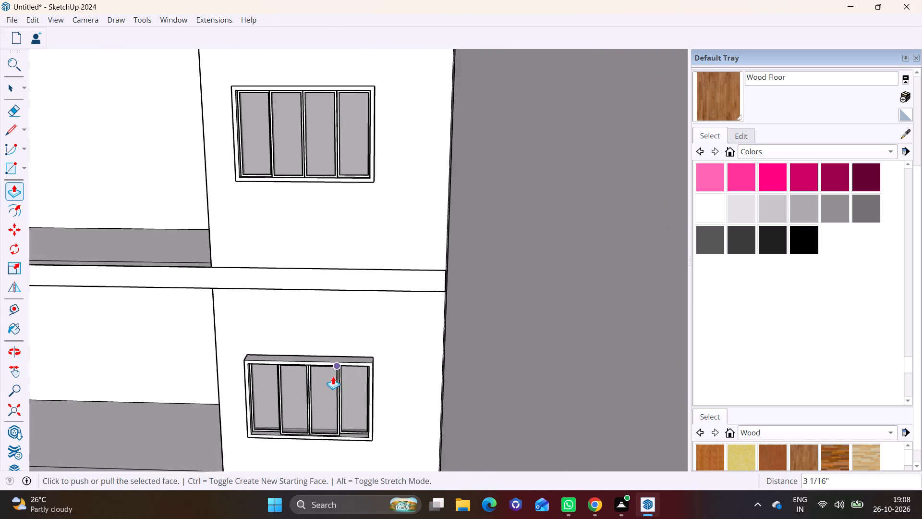
scroll(333, 376, up, 3)
middle_drag(354, 362, 375, 306)
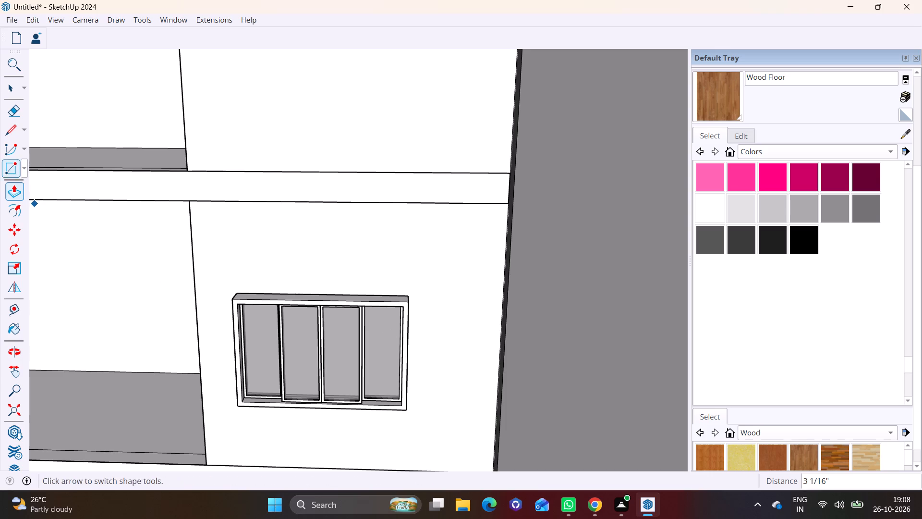
click(22, 168)
click(34, 178)
scroll(400, 300, up, 6)
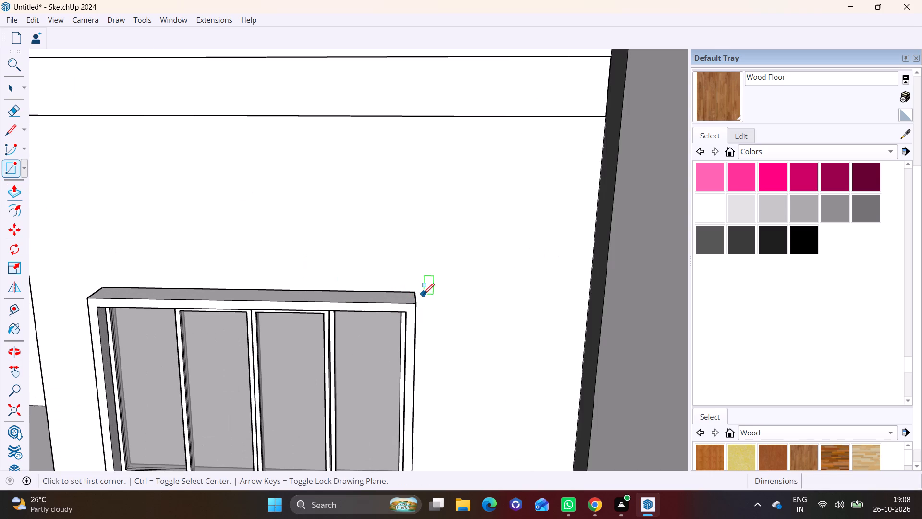
click(414, 293)
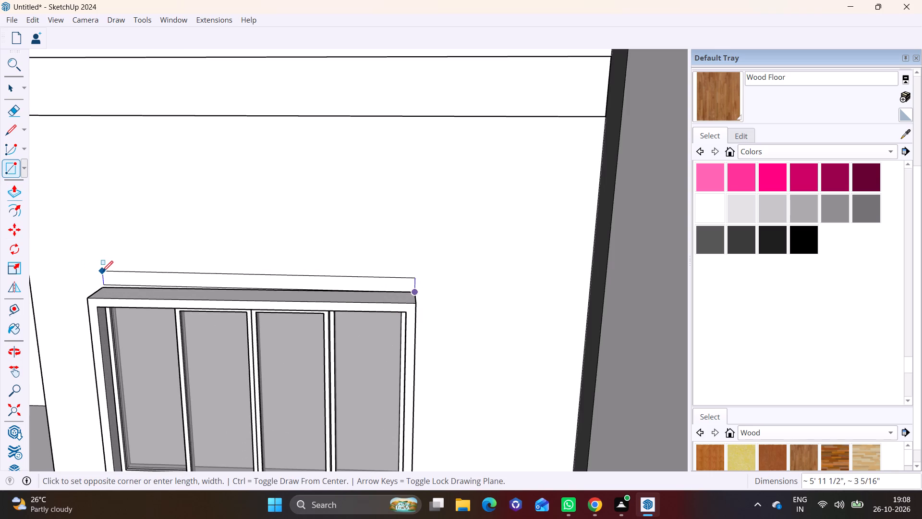
click(98, 272)
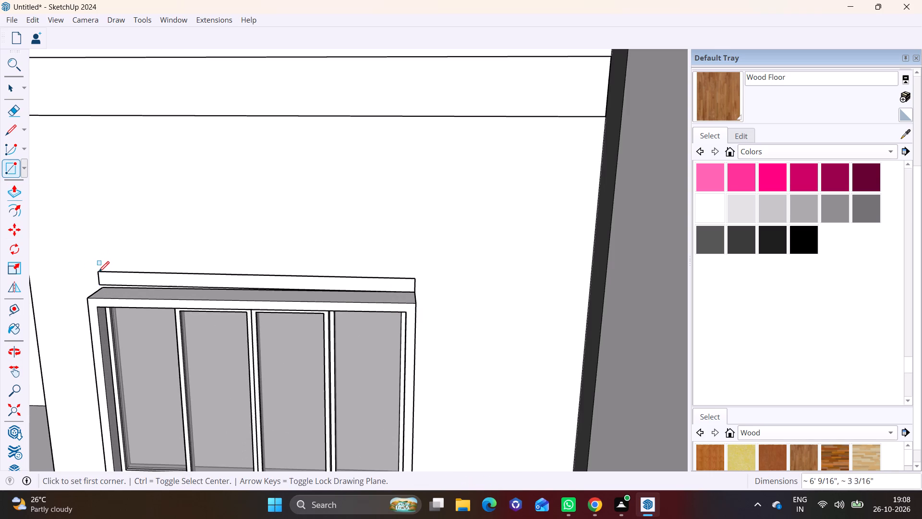
Push/Pull the rectangle above the fourth-storey window out from the wall, past the window frame, to form a sunshade.
key(space)
click(124, 282)
click(12, 194)
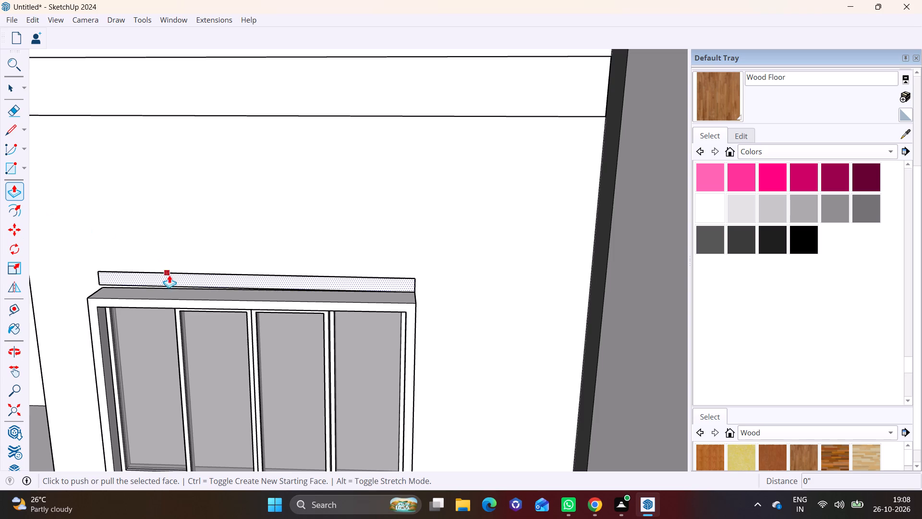
click(173, 281)
click(138, 299)
Extend the fourth-storey sunshade's end face nearest the grey column outward by about 3" with Push/Pull.
scroll(314, 347, up, 1)
middle_drag(306, 345, 260, 330)
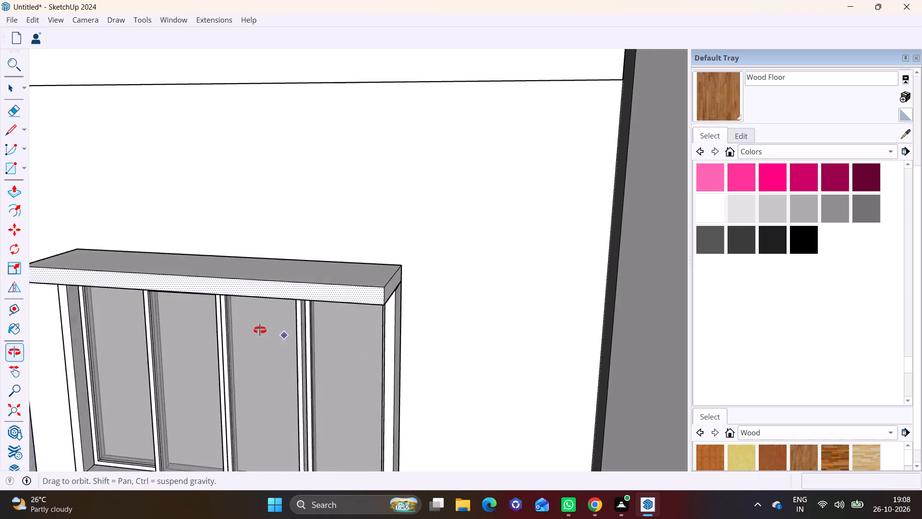
middle_drag(260, 330, 140, 300)
scroll(231, 281, up, 2)
key(space)
click(292, 243)
click(10, 198)
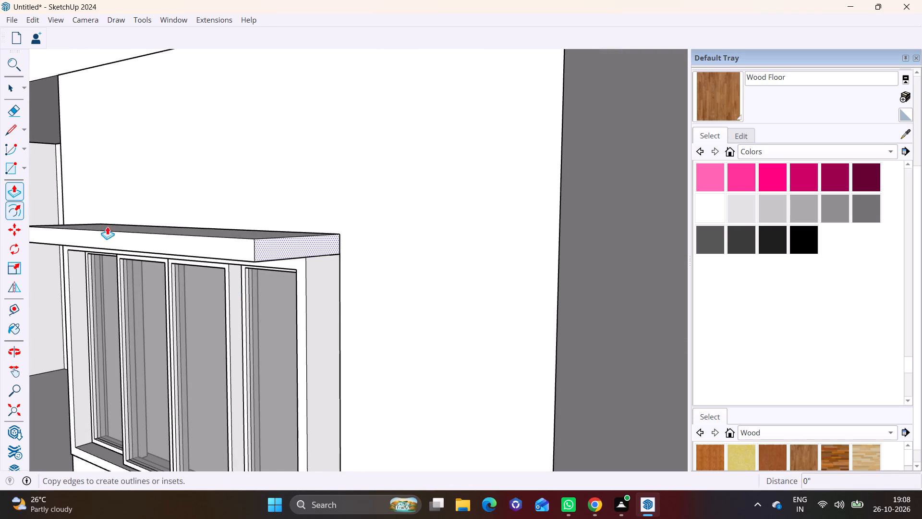
click(272, 247)
click(288, 248)
Check the opposite end of the fourth-storey sunshade against the window frame.
scroll(230, 259, down, 5)
middle_drag(158, 289, 382, 289)
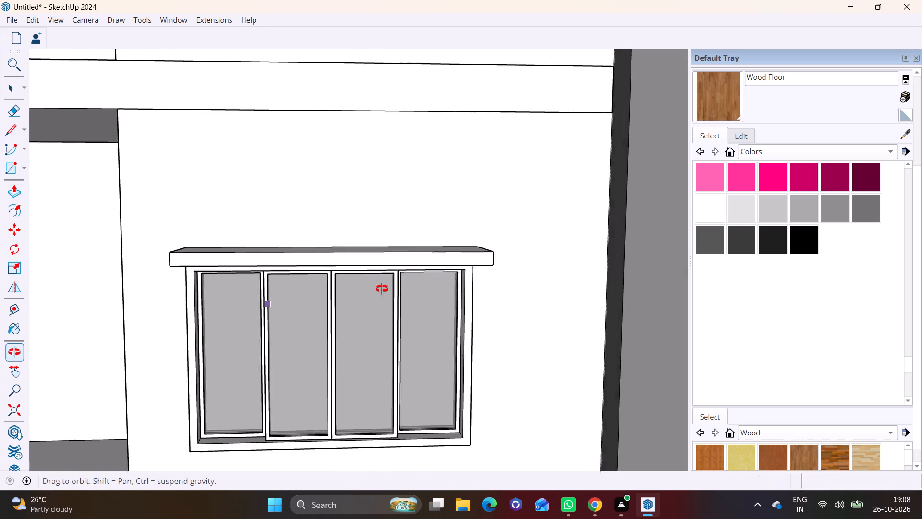
middle_drag(382, 289, 548, 285)
scroll(548, 285, down, 1)
scroll(412, 283, up, 3)
middle_drag(443, 261, 247, 193)
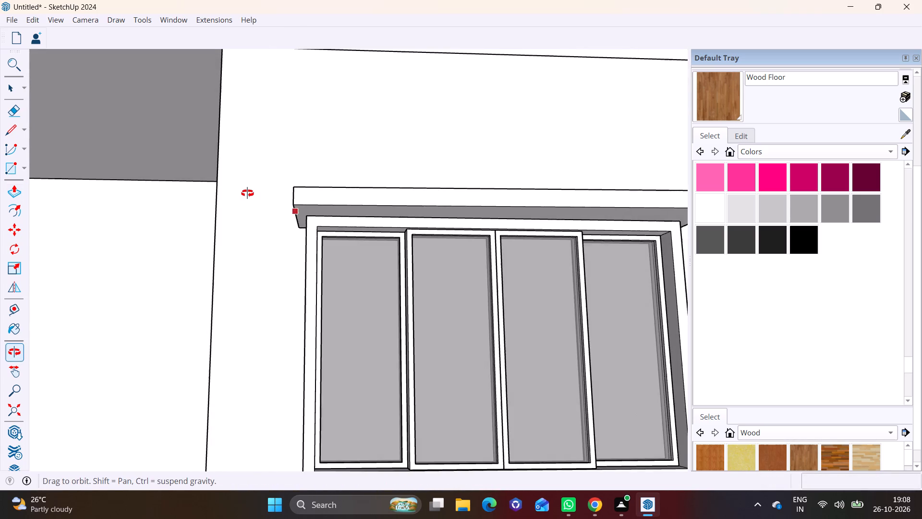
middle_drag(247, 193, 245, 197)
scroll(397, 261, down, 20)
Draw a rectangle about 6' wide and 3" high on the wall along the top edge of the top-storey window.
shift+middle_drag(408, 192, 384, 268)
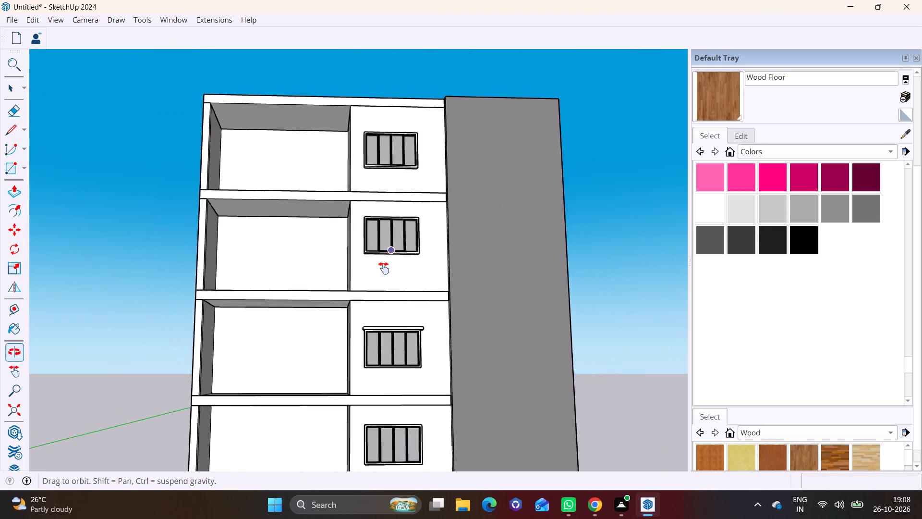
shift+middle_drag(384, 268, 365, 334)
scroll(372, 233, up, 7)
shift+middle_drag(374, 233, 366, 291)
middle_drag(363, 254, 356, 278)
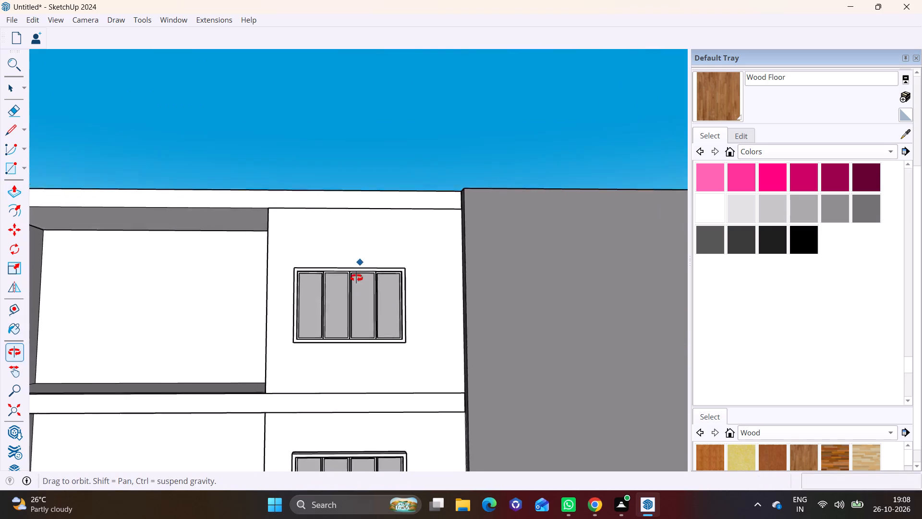
middle_drag(356, 278, 347, 324)
scroll(360, 307, up, 5)
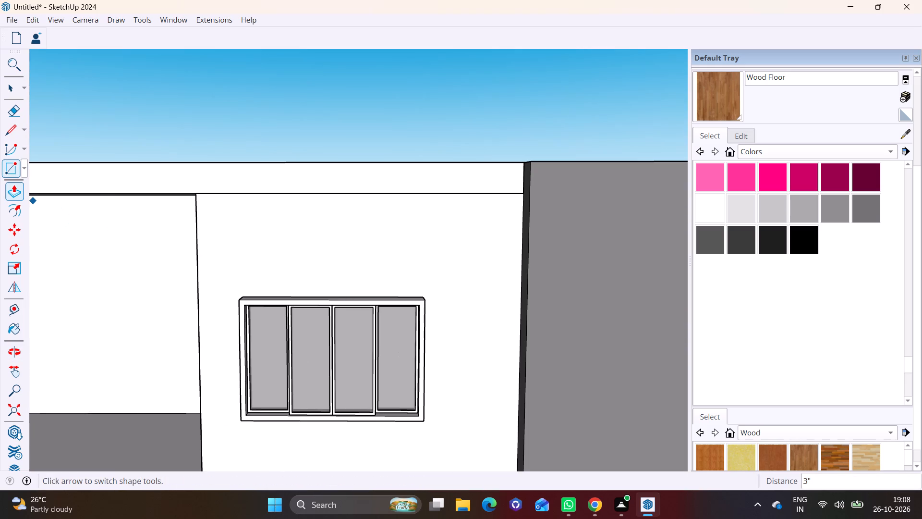
click(26, 164)
drag(27, 183, 31, 188)
middle_drag(347, 299, 316, 362)
scroll(379, 353, up, 3)
middle_drag(377, 367, 421, 307)
shift+scroll(416, 307, up, 4)
click(423, 330)
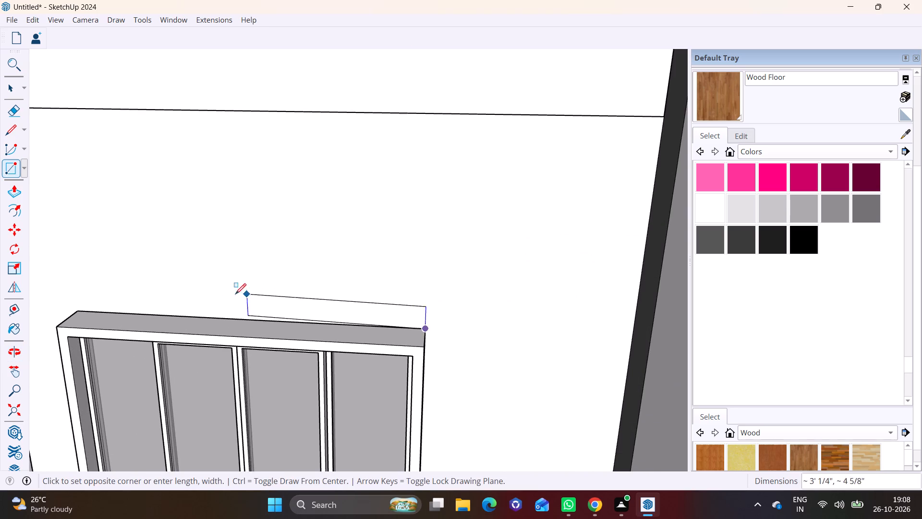
shift+middle_drag(195, 294, 432, 279)
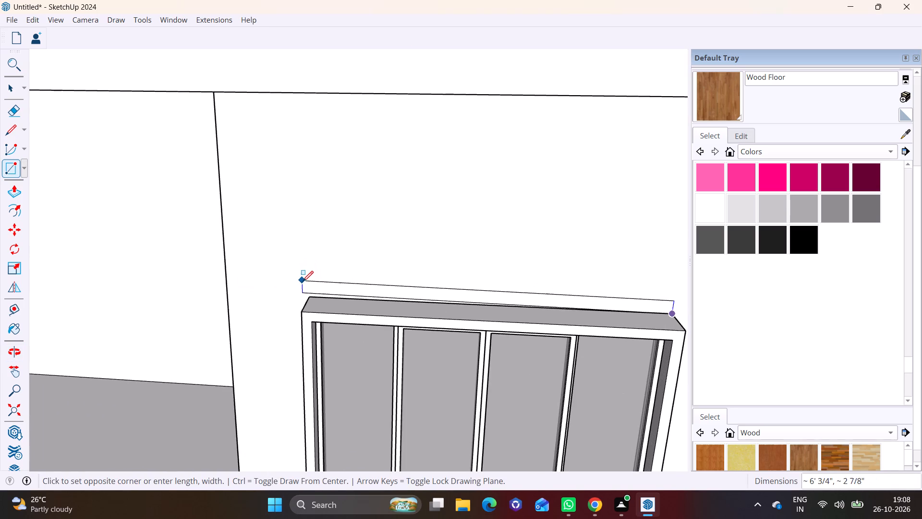
click(303, 282)
Push/Pull the top-storey rectangle out to the window frame, then a further 7 3/16" past it, to form a sunshade.
key(space)
click(350, 288)
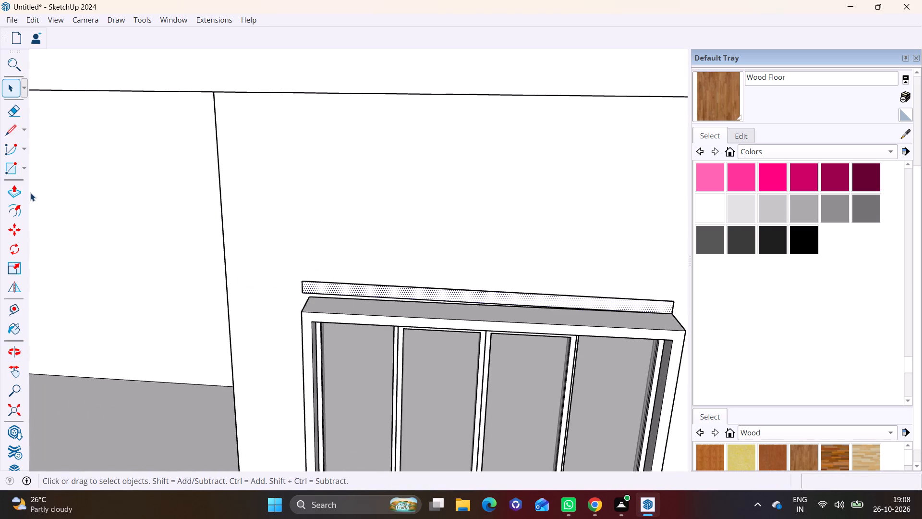
click(18, 190)
click(322, 288)
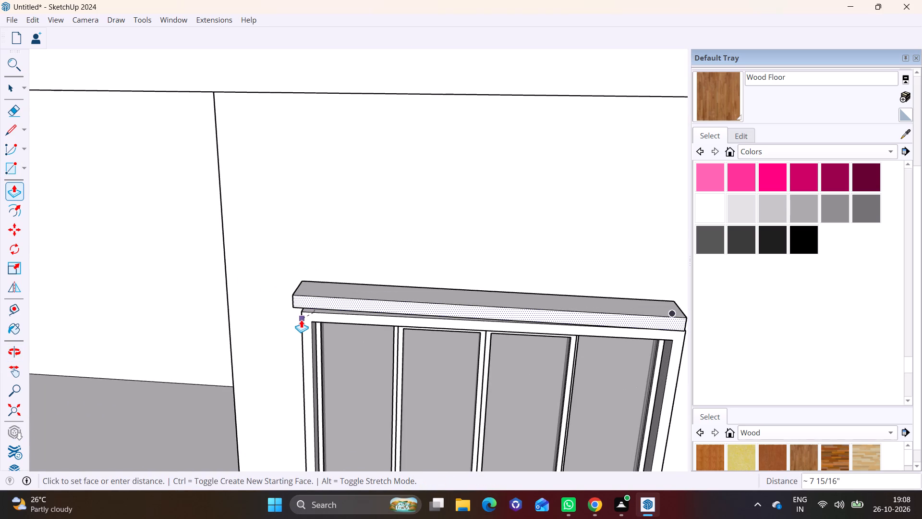
click(301, 321)
click(323, 304)
click(307, 314)
Examine the facade's windows and sunshades from the top storey down to the wood-clad ground storey.
scroll(410, 332, down, 3)
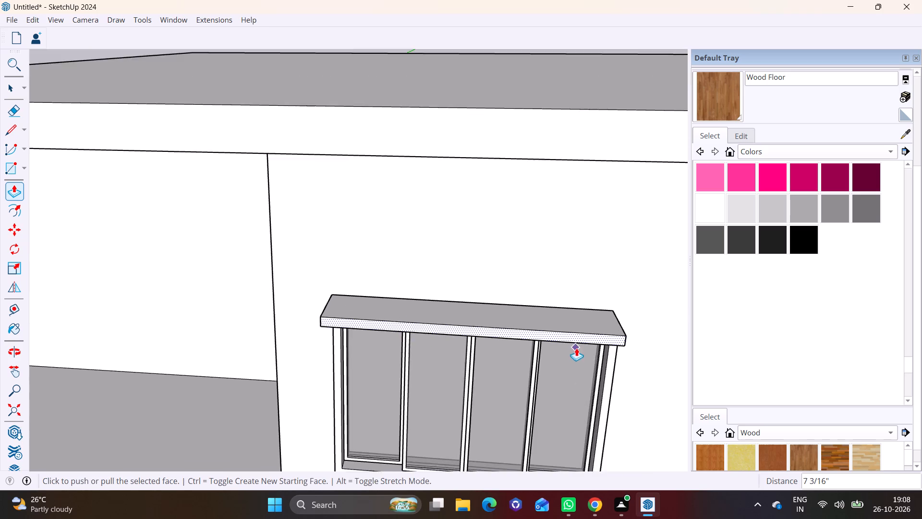
middle_drag(574, 346, 544, 301)
scroll(544, 300, up, 1)
scroll(528, 313, down, 6)
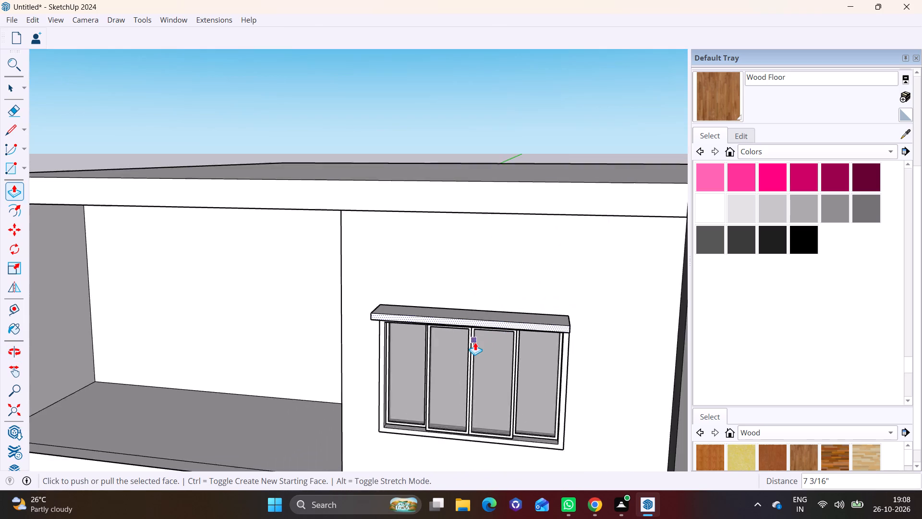
scroll(475, 342, down, 2)
shift+middle_drag(473, 340, 419, 279)
key(space)
middle_drag(462, 282, 490, 252)
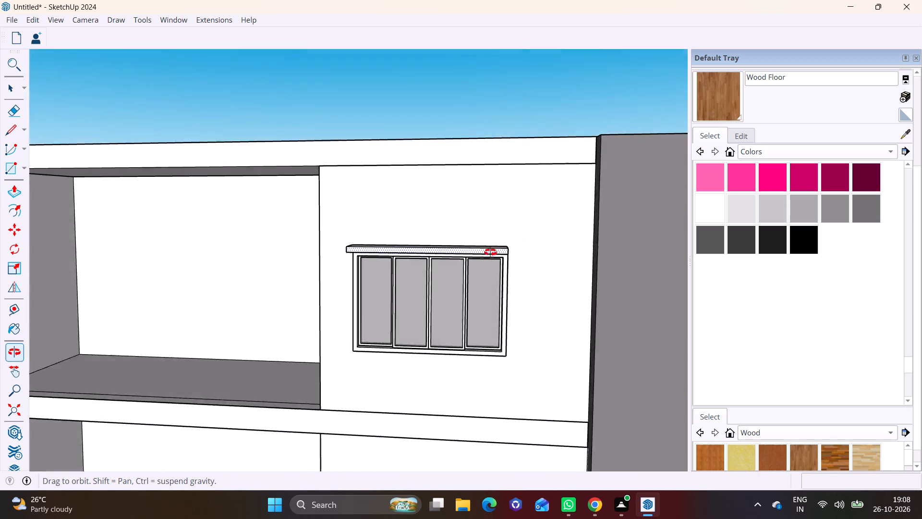
middle_drag(490, 252, 496, 239)
scroll(499, 306, down, 4)
shift+middle_drag(495, 322, 450, 202)
scroll(423, 287, down, 2)
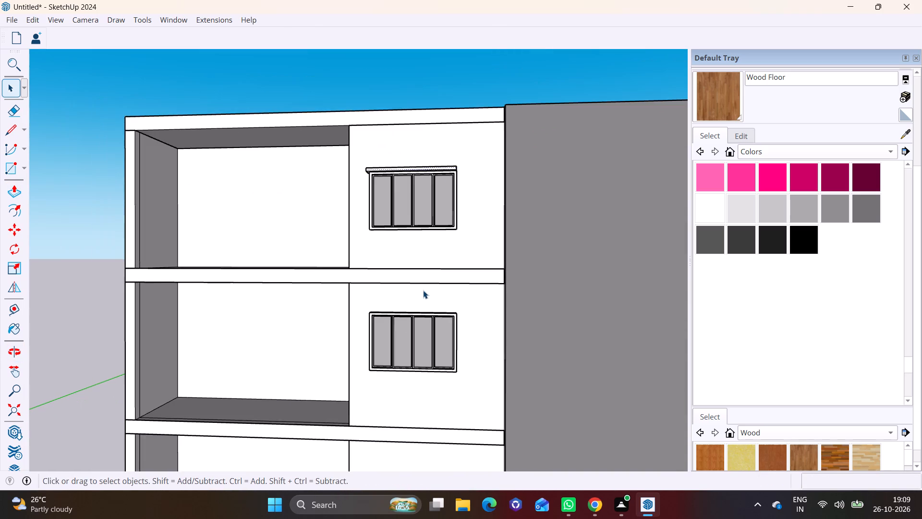
scroll(423, 290, down, 5)
shift+middle_drag(429, 303, 429, 209)
scroll(406, 296, down, 2)
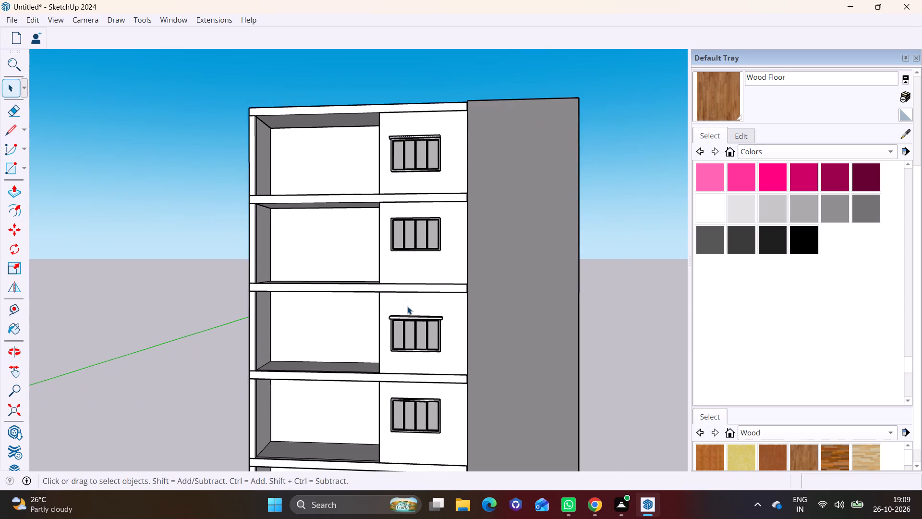
middle_drag(415, 312, 417, 136)
scroll(430, 317, up, 3)
shift+middle_drag(431, 324, 423, 269)
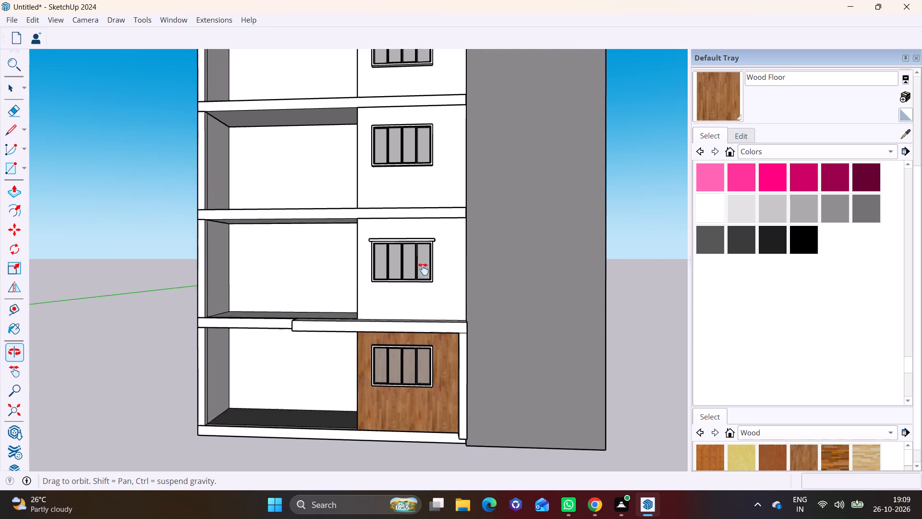
shift+middle_drag(423, 269, 426, 259)
scroll(328, 289, up, 2)
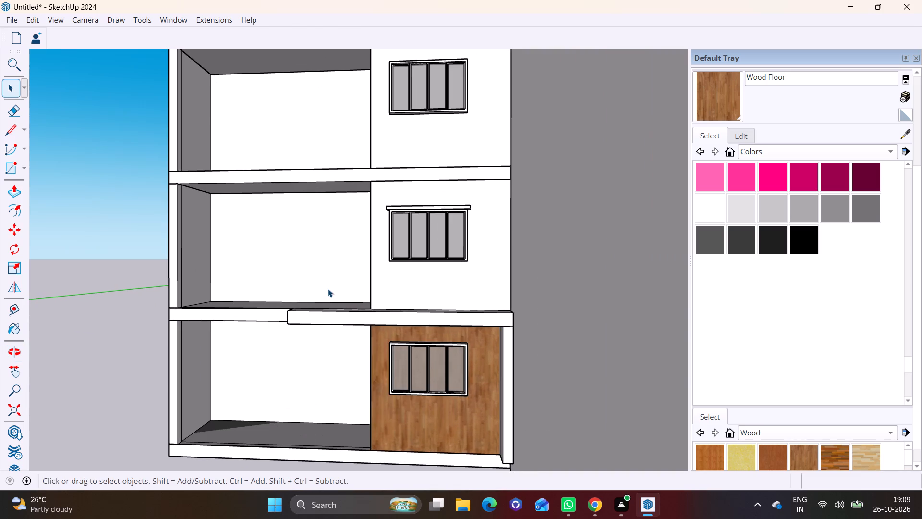
scroll(328, 289, up, 1)
shift+middle_drag(352, 299, 352, 239)
shift+scroll(352, 239, up, 1)
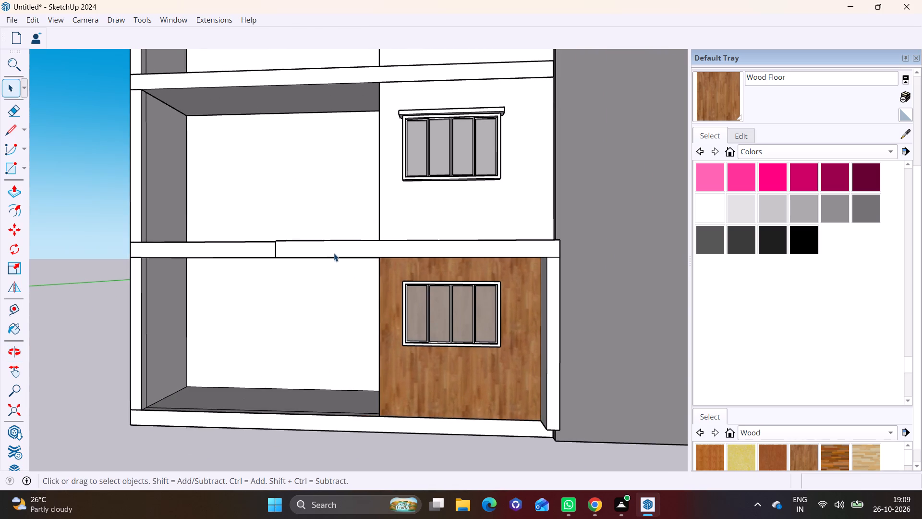
Push/Pull the front face of the projecting slab above the ground storey outward about 5' 1 7/8" to form a canopy.
middle_drag(338, 253, 461, 166)
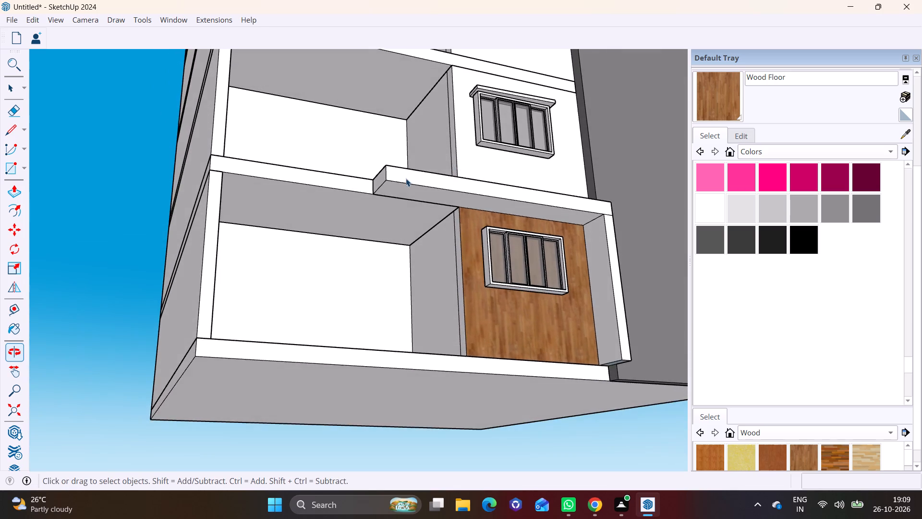
scroll(406, 178, up, 6)
middle_drag(390, 184, 390, 182)
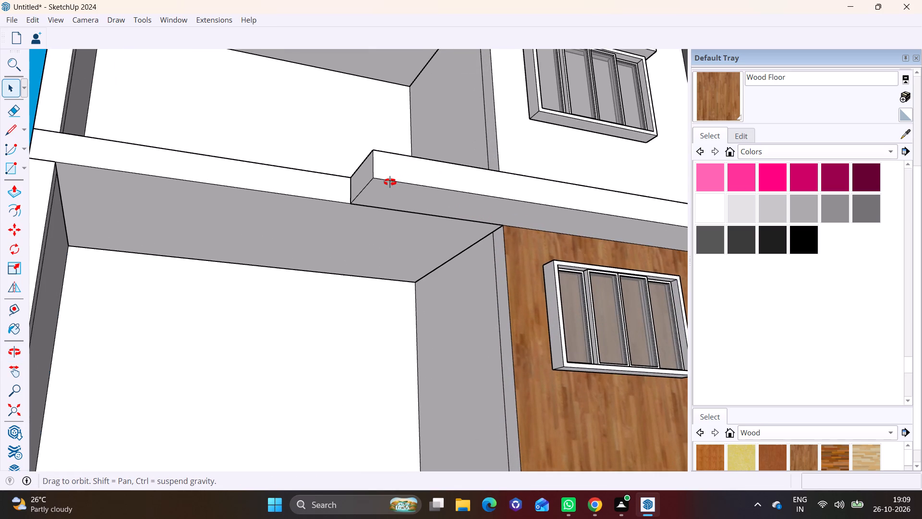
middle_drag(390, 182, 297, 317)
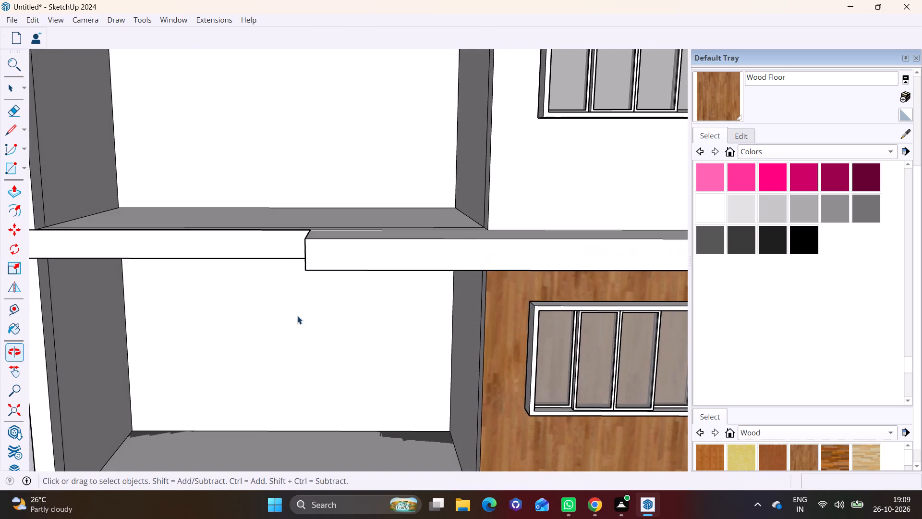
scroll(320, 284, down, 5)
middle_drag(337, 267, 322, 264)
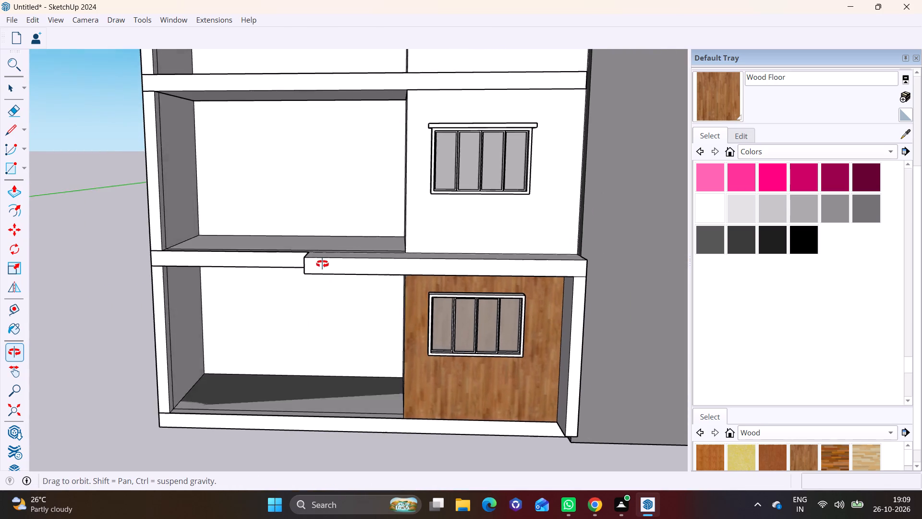
middle_drag(322, 264, 230, 283)
scroll(294, 260, down, 2)
middle_drag(319, 274, 324, 274)
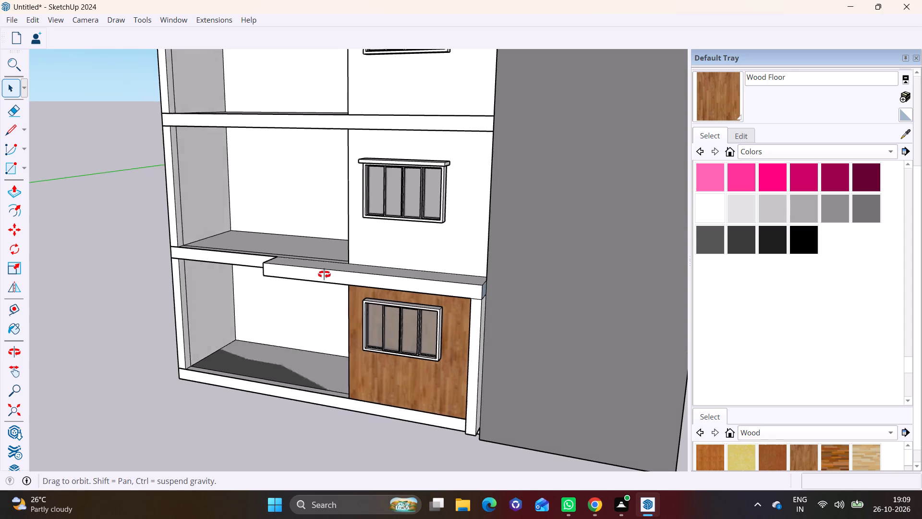
middle_drag(324, 274, 331, 188)
middle_drag(336, 211, 356, 254)
click(389, 226)
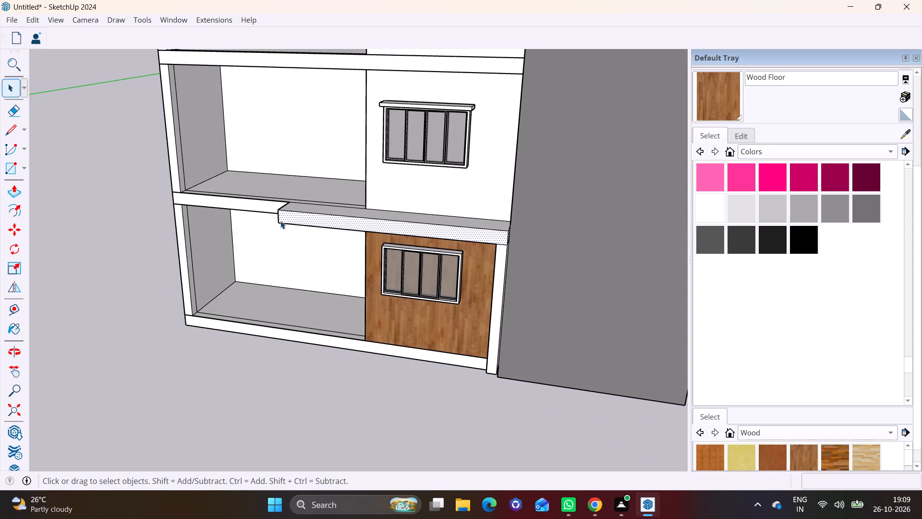
click(12, 188)
click(323, 220)
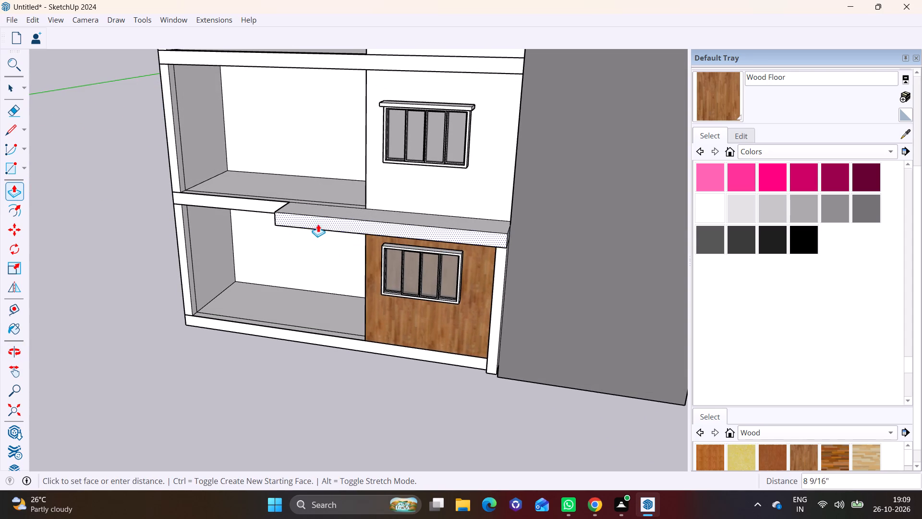
click(291, 235)
Push/Pull the front face of the ground-storey side wall outward until it is flush with the canopy's front edge.
middle_drag(459, 312, 475, 213)
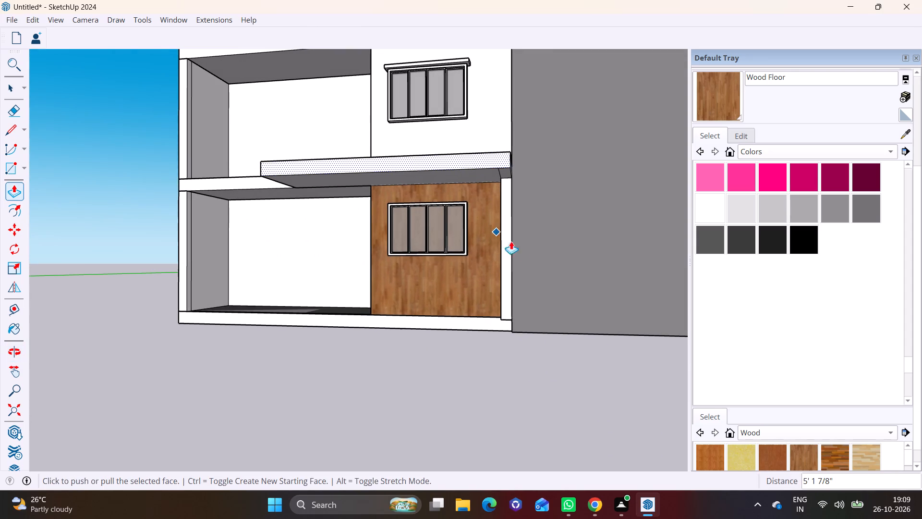
key(space)
click(510, 239)
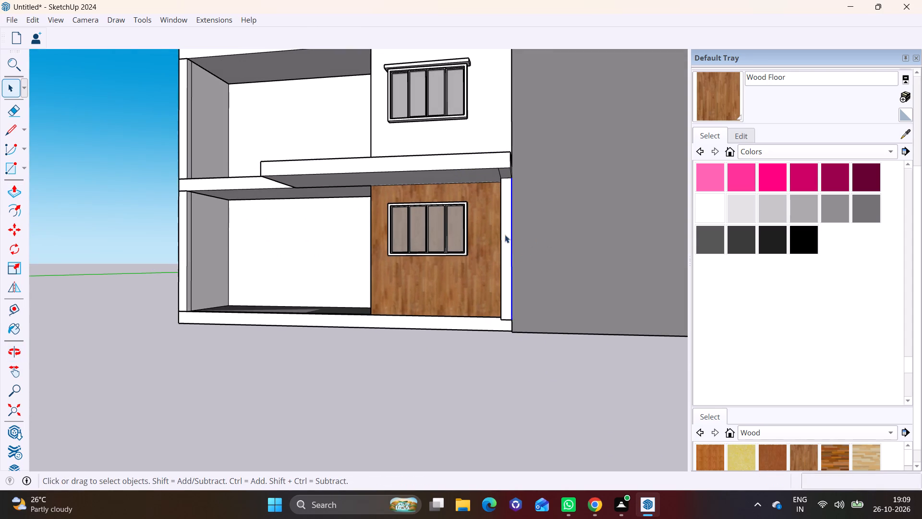
click(508, 232)
click(23, 195)
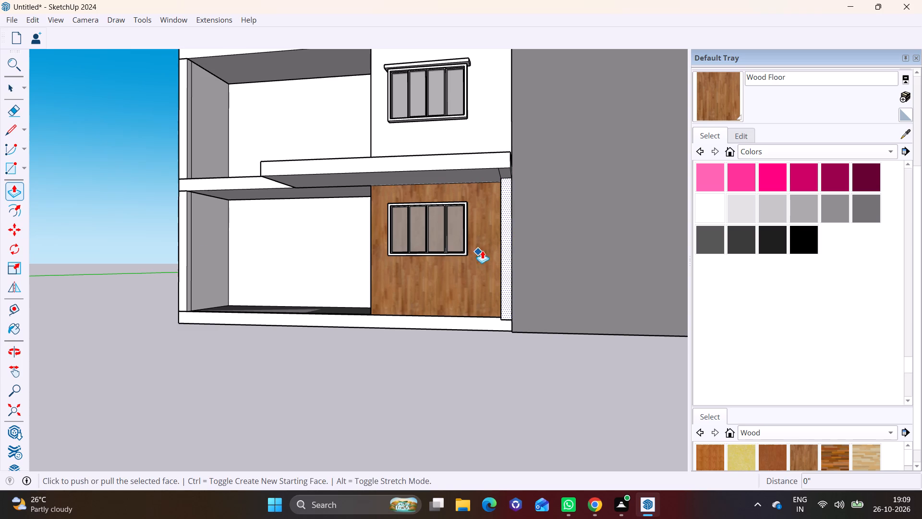
click(505, 247)
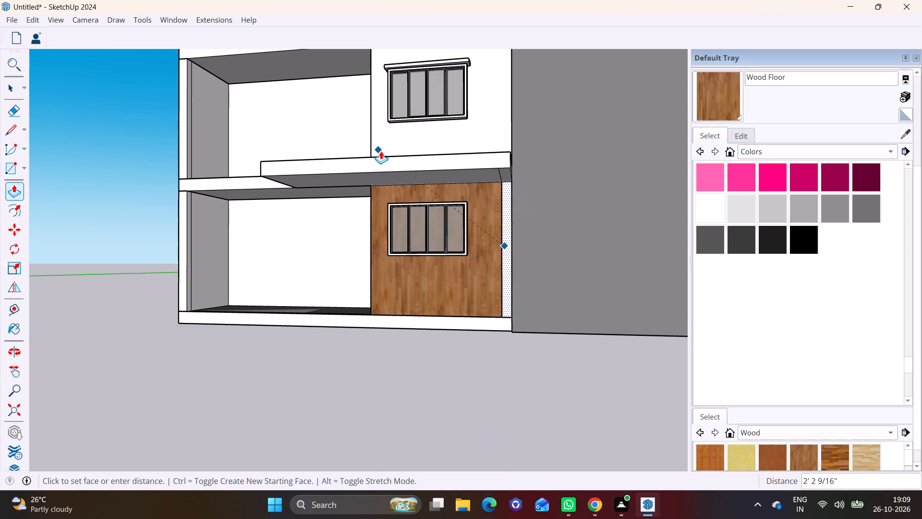
click(387, 157)
key(space)
click(466, 361)
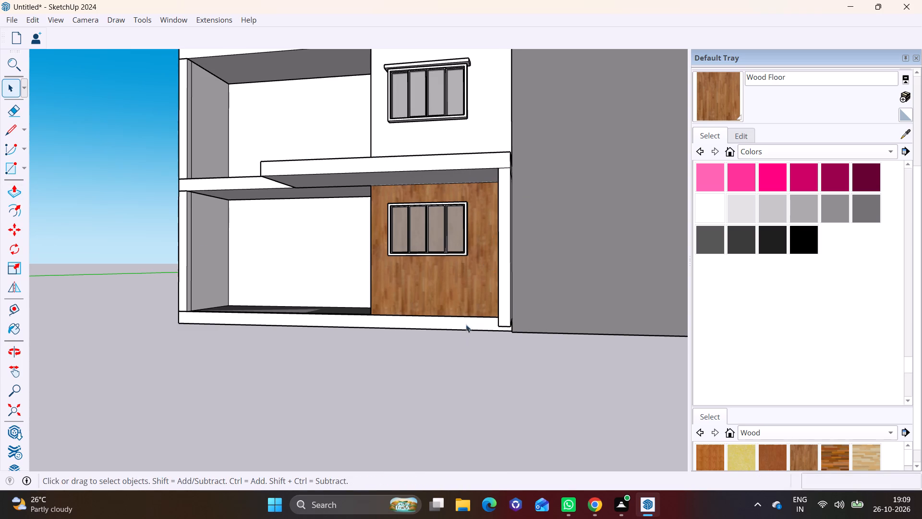
Push/Pull the side wall's front face back about 4 1/2", and a further 1' 3 13/16".
scroll(466, 316, down, 2)
middle_drag(473, 302, 454, 284)
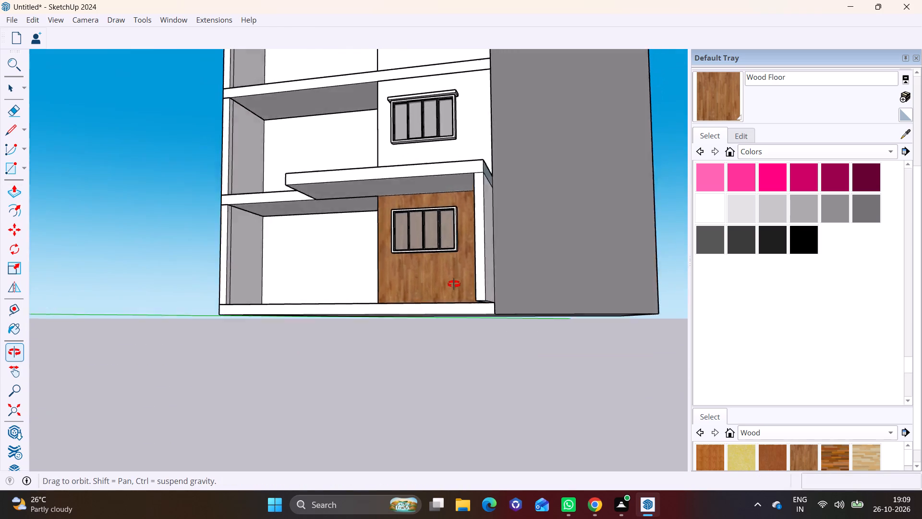
middle_drag(454, 284, 381, 369)
scroll(374, 316, down, 5)
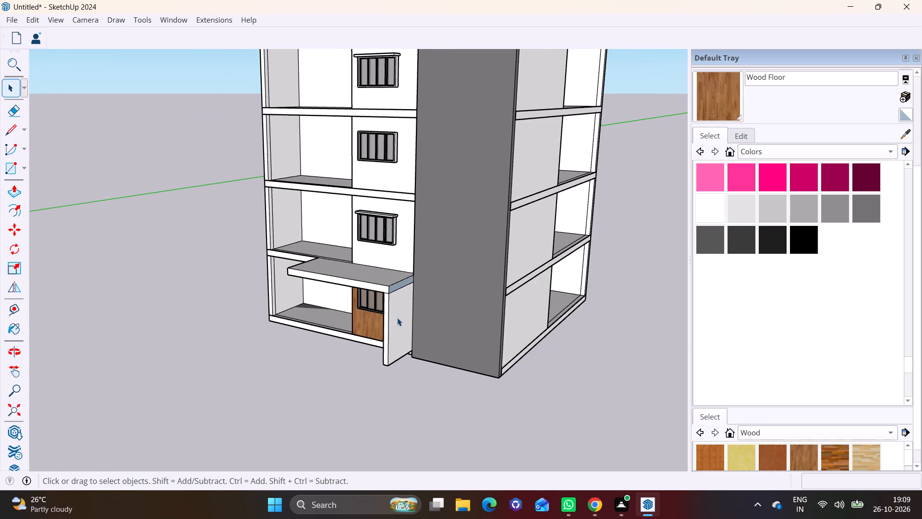
scroll(397, 318, down, 2)
scroll(393, 313, up, 7)
click(384, 309)
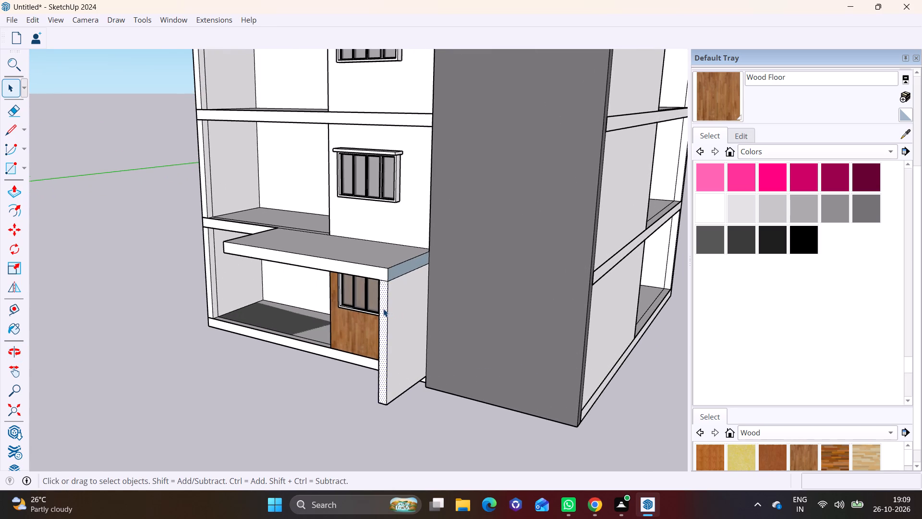
scroll(383, 309, up, 4)
click(15, 190)
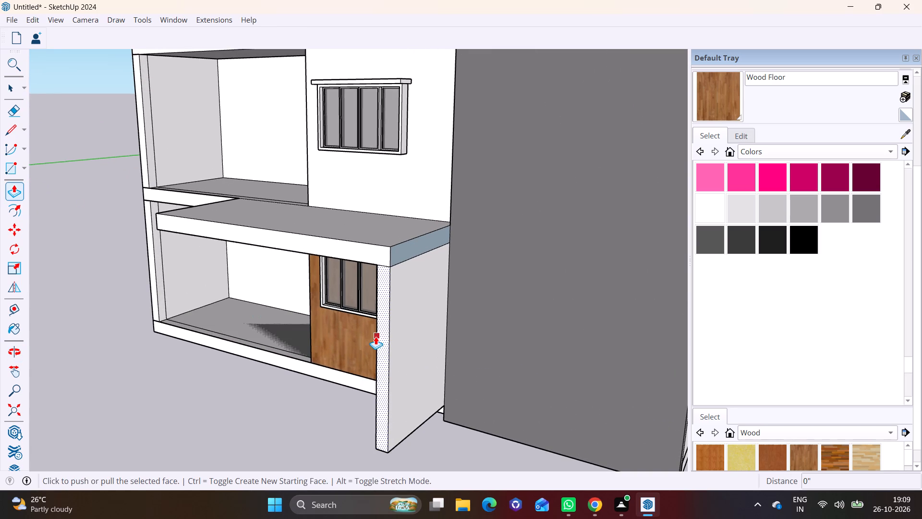
click(381, 336)
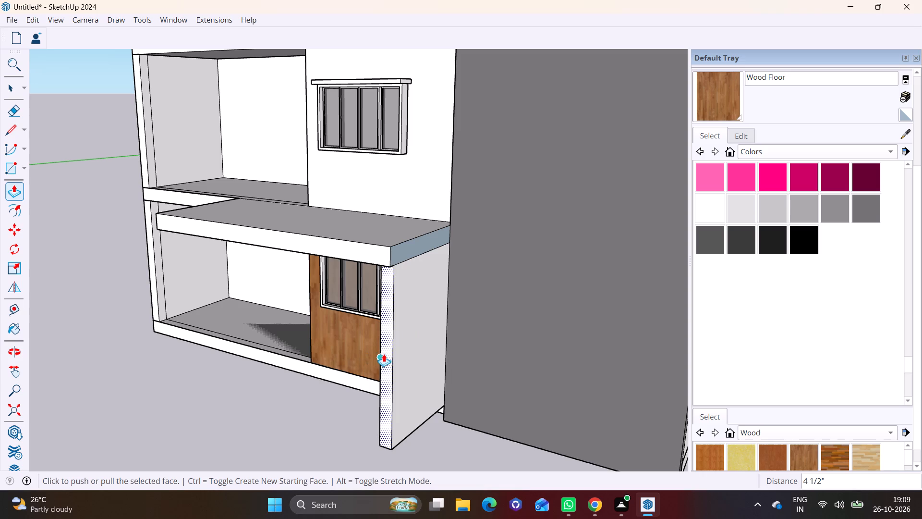
click(384, 353)
click(392, 348)
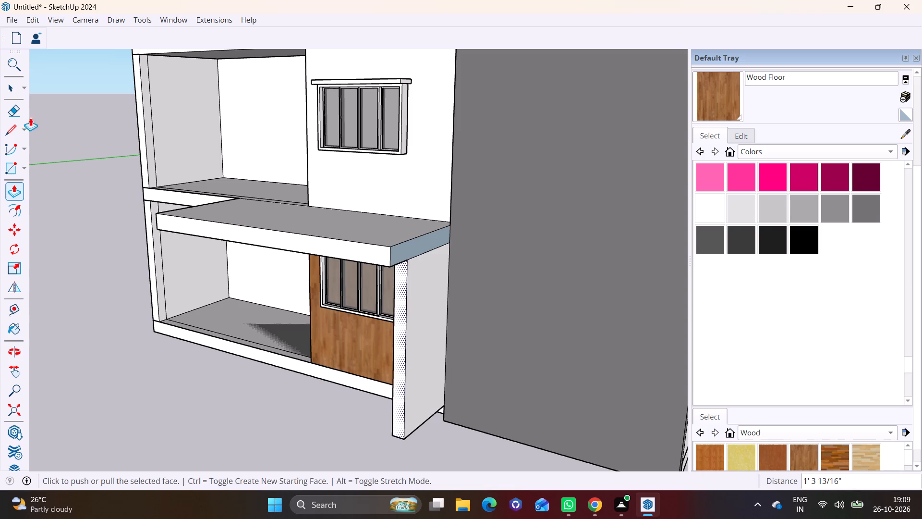
Push/Pull the canopy's front face back about 2 13/16" and a further 1' 5 1/2", flush with the side wall's front face.
click(3, 83)
click(260, 233)
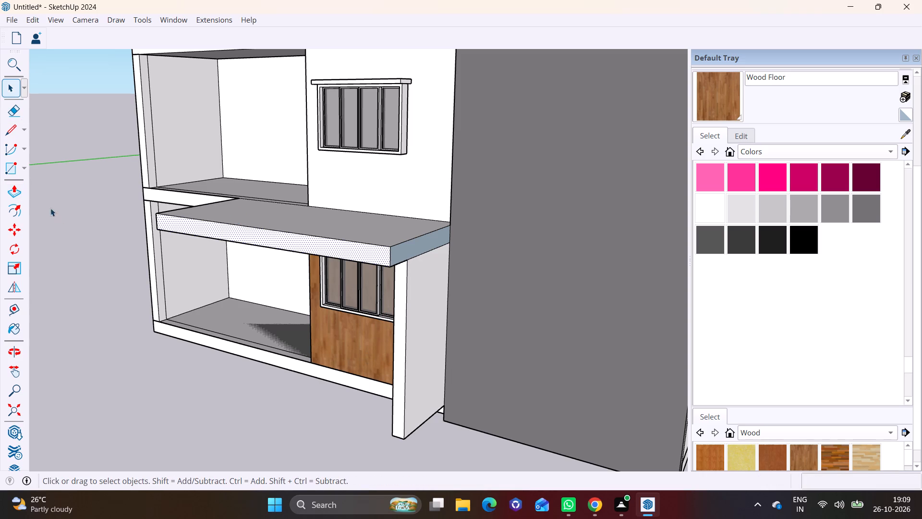
click(17, 192)
click(357, 256)
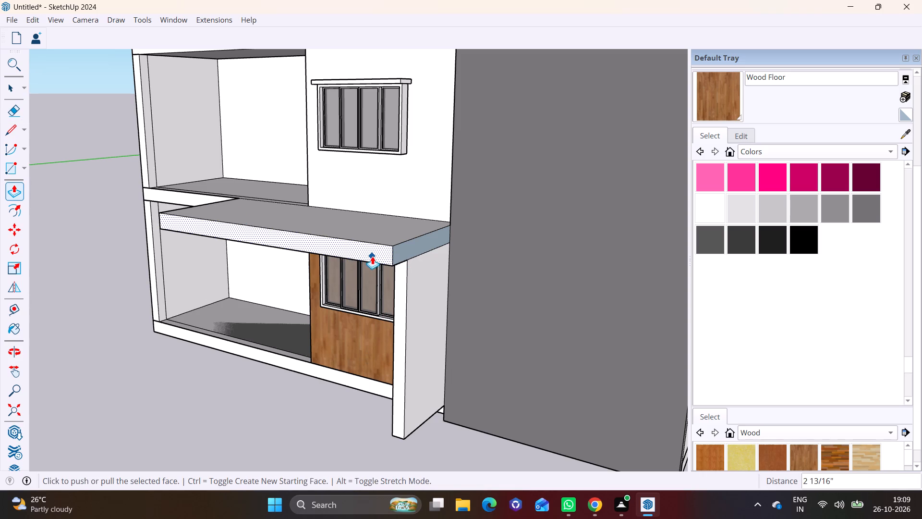
click(372, 256)
click(405, 277)
Push/Pull the canopy's free end inward about 1' 6 7/8" toward the wood-clad wall to shorten the canopy.
scroll(371, 314, down, 4)
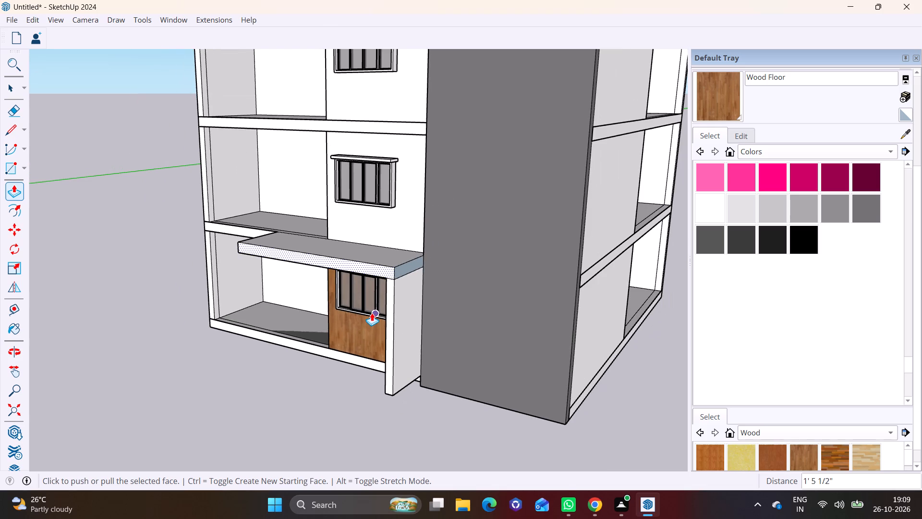
middle_drag(390, 311, 454, 283)
scroll(456, 277, down, 4)
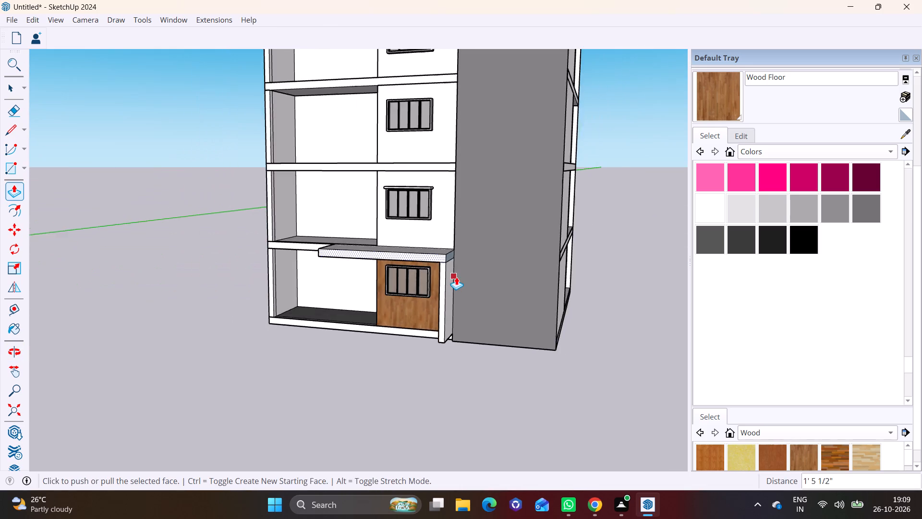
scroll(456, 277, down, 4)
middle_drag(457, 277, 496, 280)
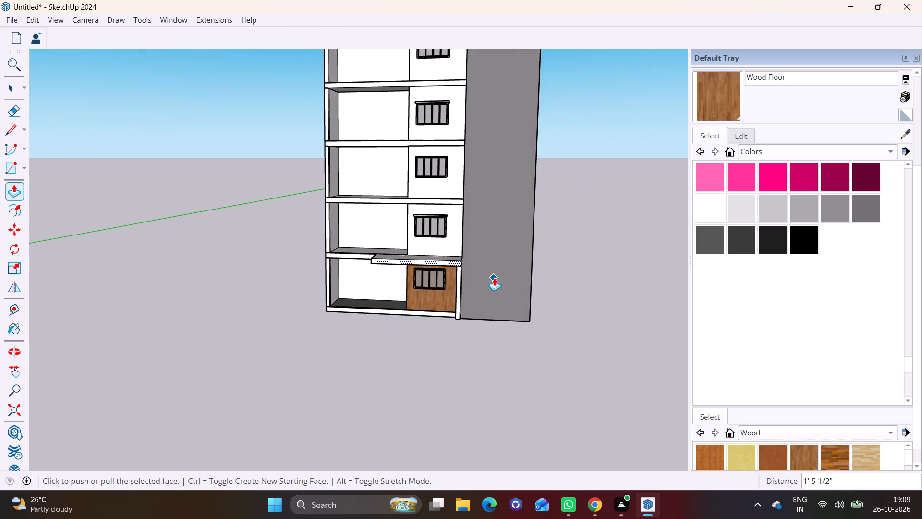
scroll(494, 278, down, 2)
scroll(427, 261, up, 10)
middle_drag(424, 261, 454, 196)
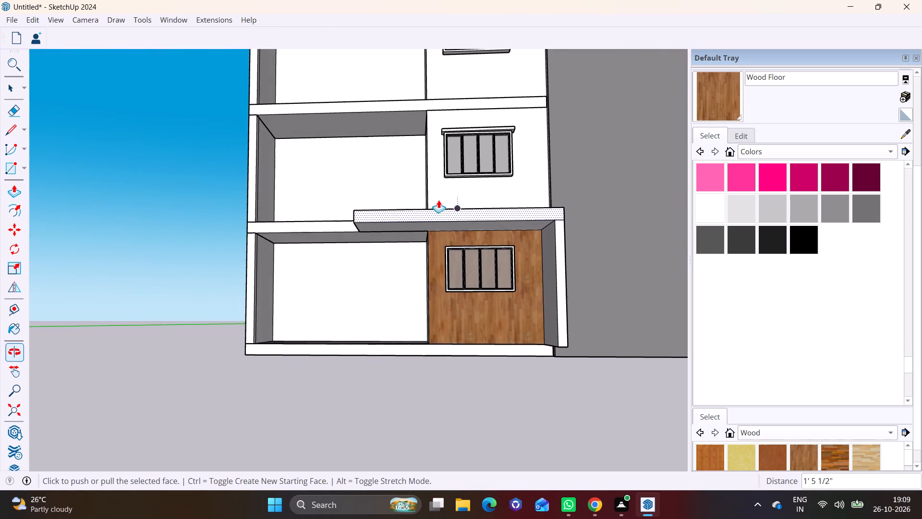
scroll(387, 222, up, 2)
middle_drag(393, 218, 443, 310)
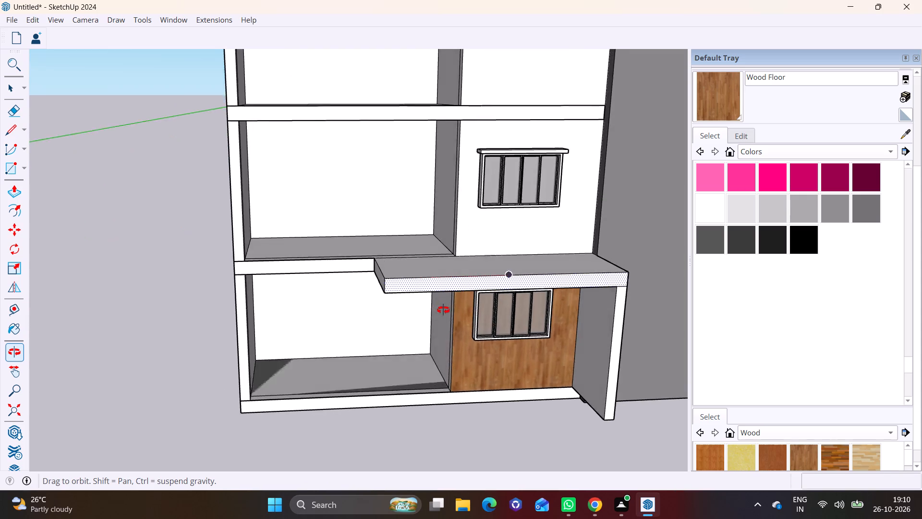
middle_drag(443, 310, 460, 317)
scroll(426, 293, up, 3)
click(13, 86)
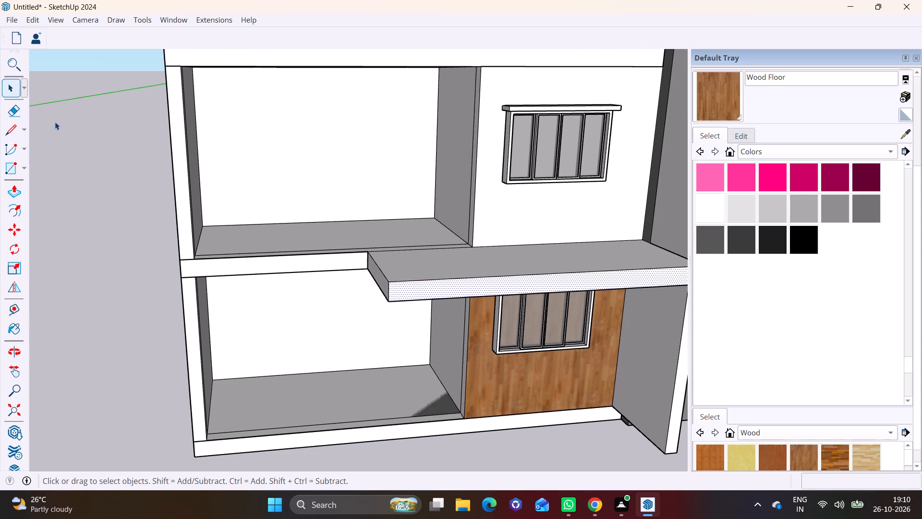
click(379, 276)
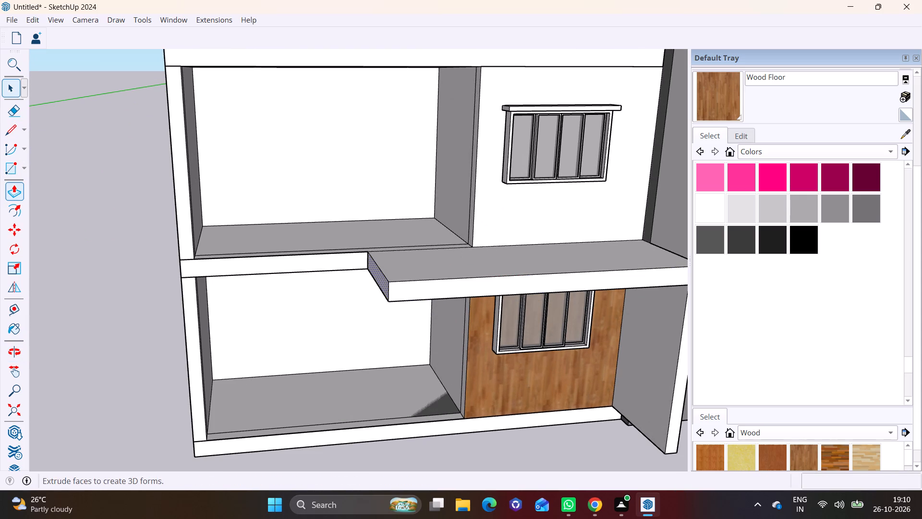
click(18, 189)
click(376, 274)
click(398, 272)
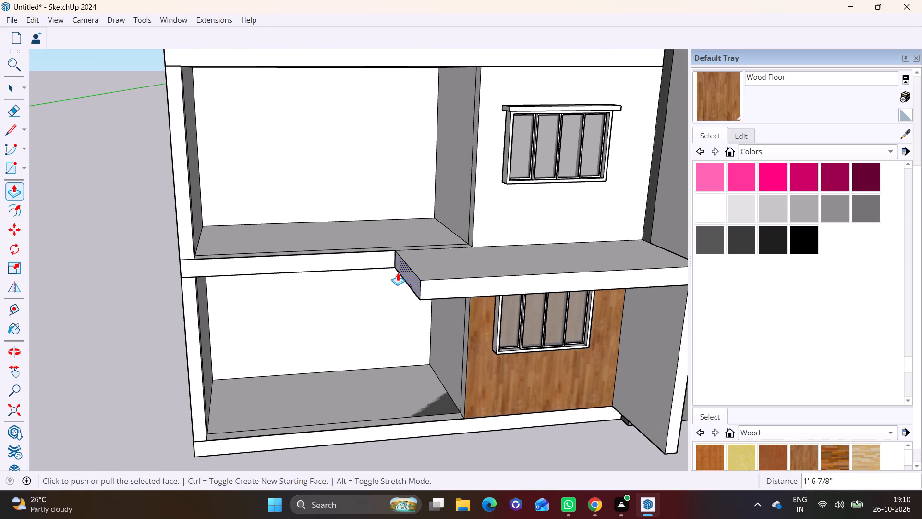
Draw a rectangle about 6" by 5' 8 1/8" on the canopy's underside along its free end, from front edge to building face.
middle_drag(408, 306, 344, 193)
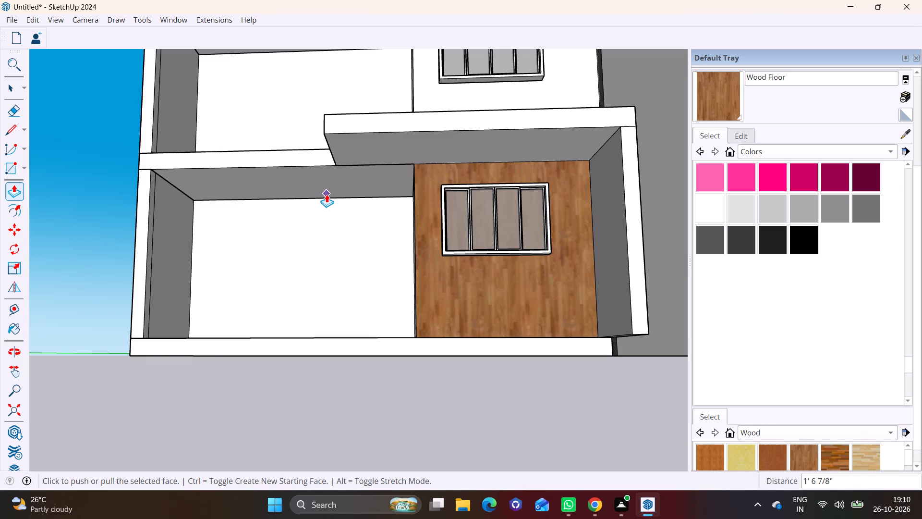
scroll(368, 187, up, 3)
middle_drag(321, 120, 317, 105)
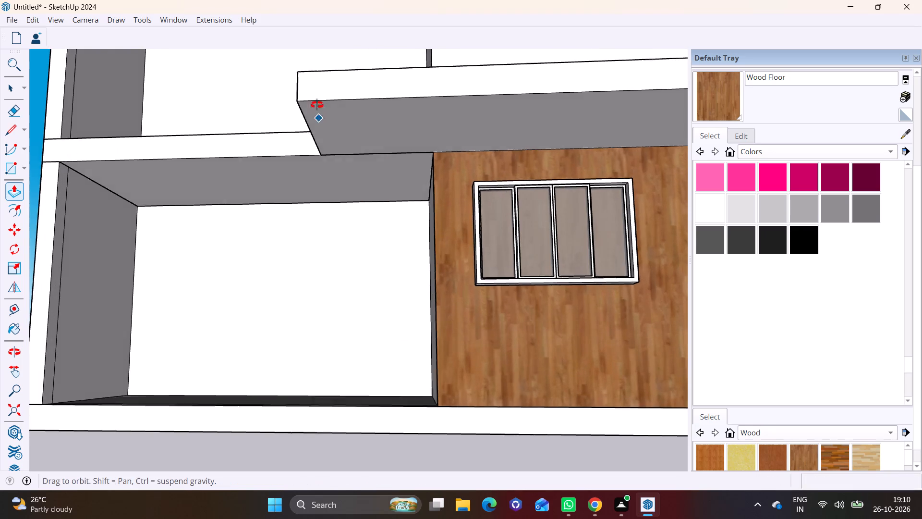
middle_drag(317, 105, 328, 67)
click(25, 165)
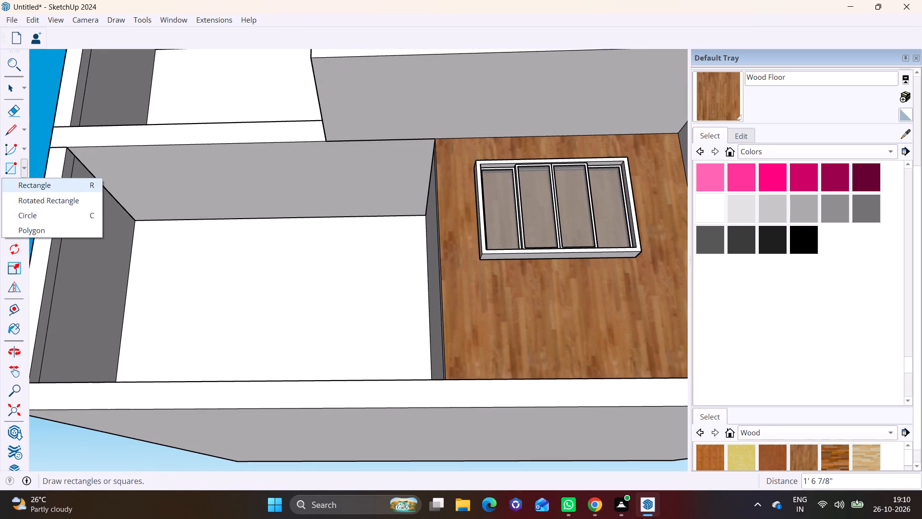
click(41, 183)
shift+middle_drag(358, 123, 362, 193)
scroll(315, 161, up, 2)
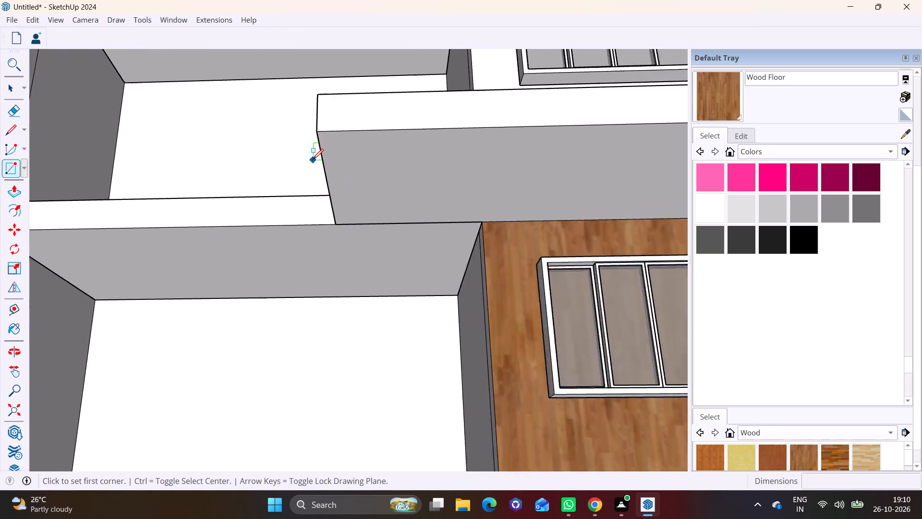
scroll(313, 160, up, 1)
click(324, 126)
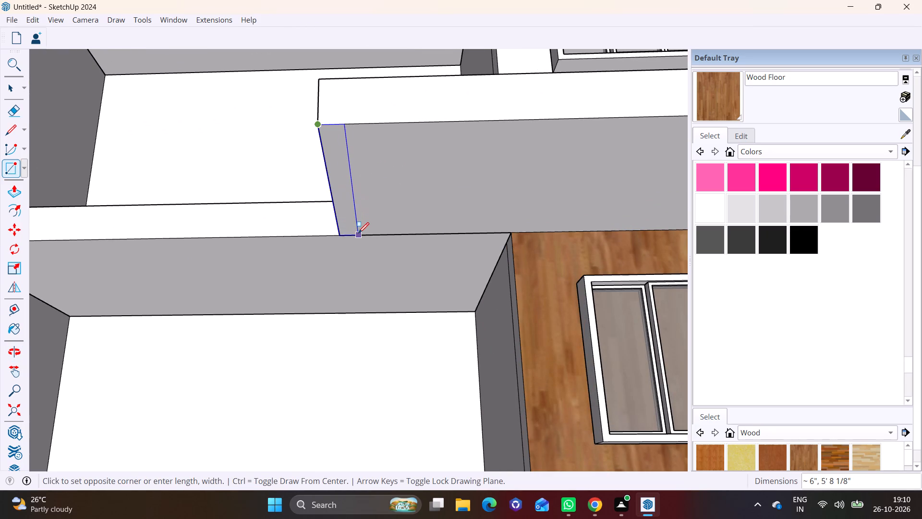
click(358, 234)
Push/Pull the rectangular strip on the canopy's underside downward to form a hanging wall at the canopy's free end.
click(16, 93)
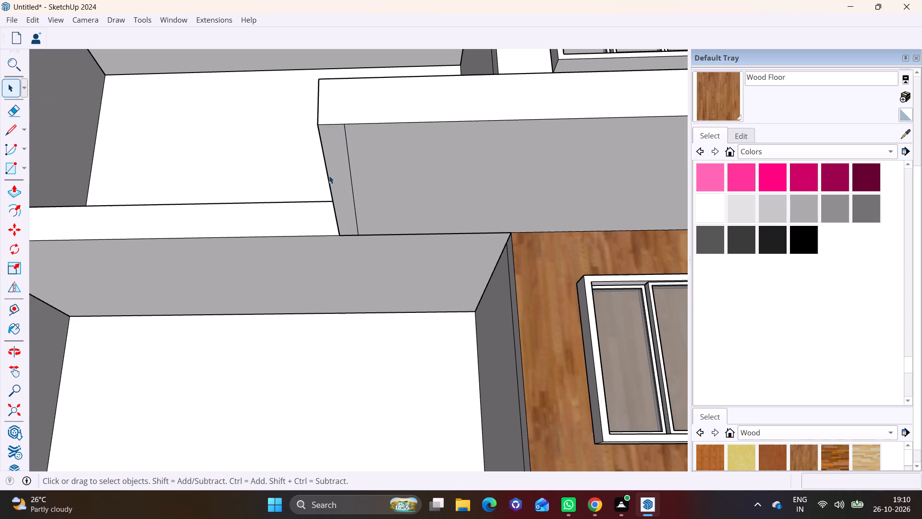
click(336, 175)
click(13, 186)
click(335, 180)
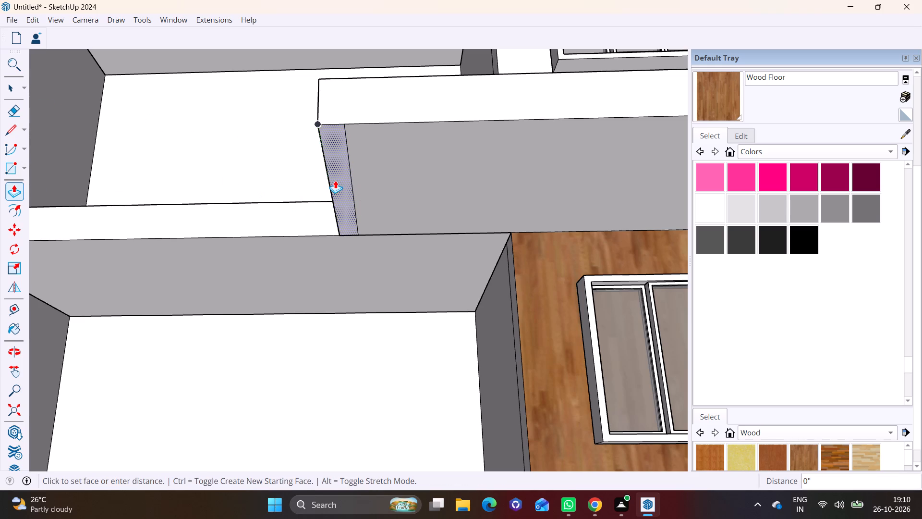
scroll(346, 237, down, 8)
middle_drag(346, 234, 319, 342)
scroll(332, 320, down, 4)
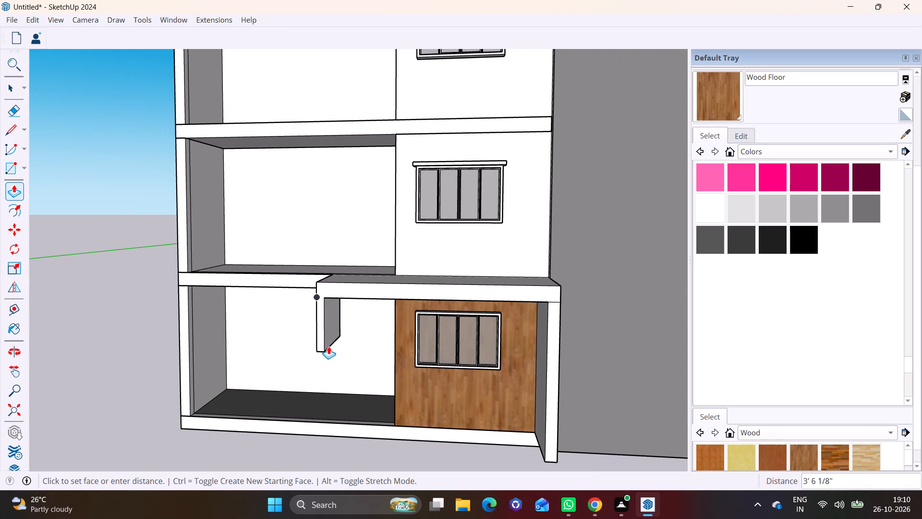
click(328, 358)
click(328, 358)
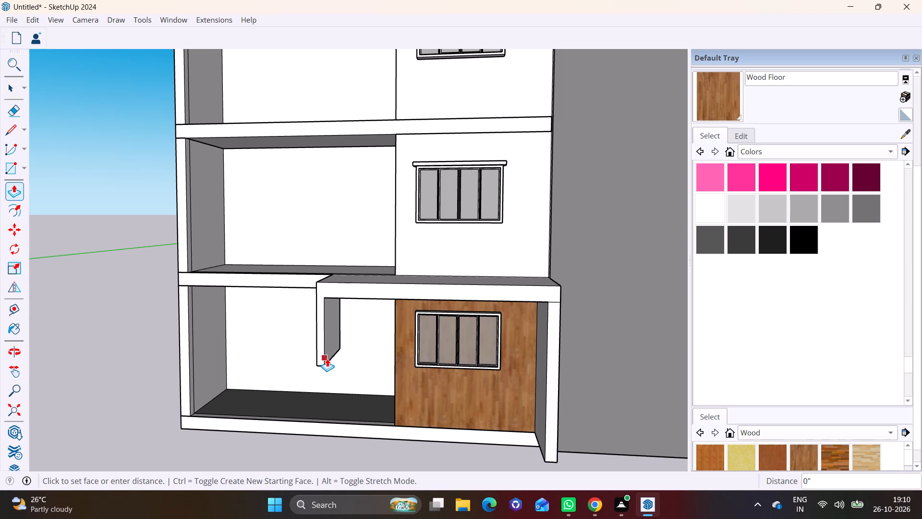
click(327, 364)
Thicken the hanging wall by Push/Pulling its inner face about 3 7/16" toward the wood-clad wall.
click(12, 94)
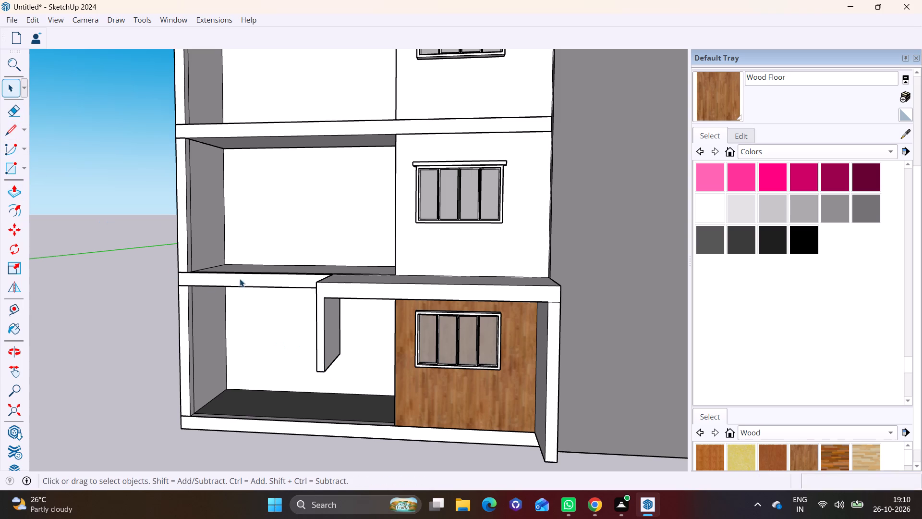
click(336, 329)
scroll(334, 326, up, 5)
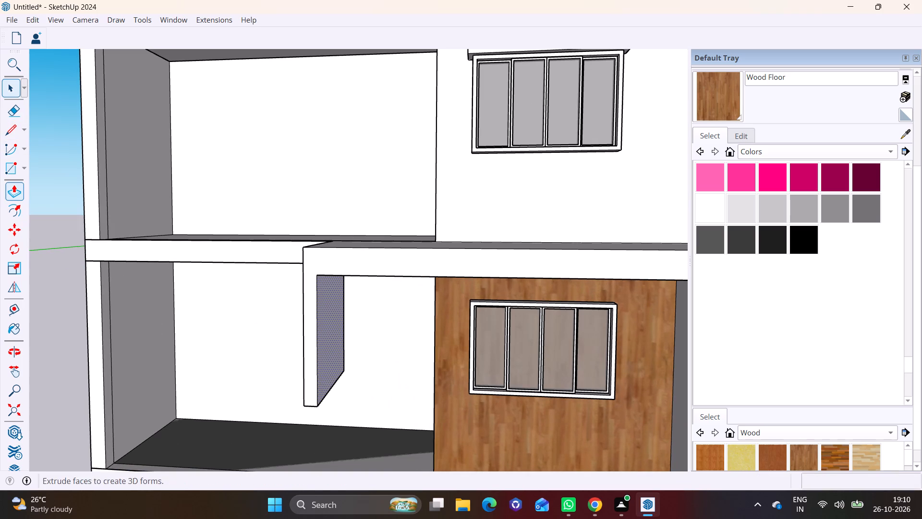
click(8, 188)
click(328, 321)
click(335, 321)
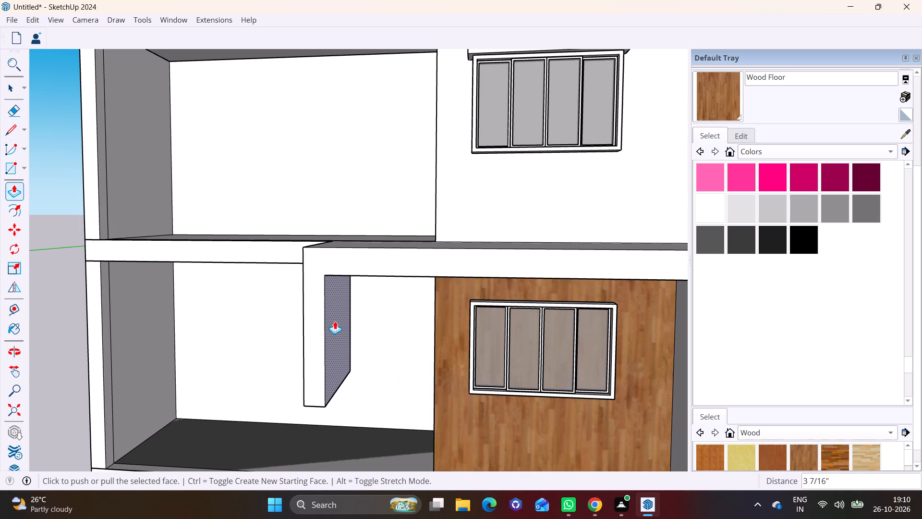
Delete the overlapping face on the floor of the open ground-storey bay.
scroll(343, 346, down, 4)
middle_drag(399, 375, 438, 348)
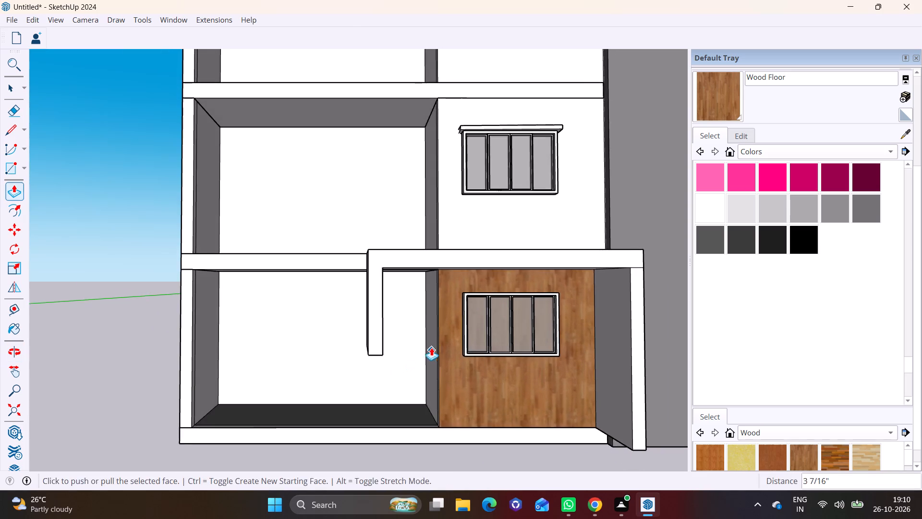
middle_drag(431, 344, 407, 267)
scroll(277, 225, up, 2)
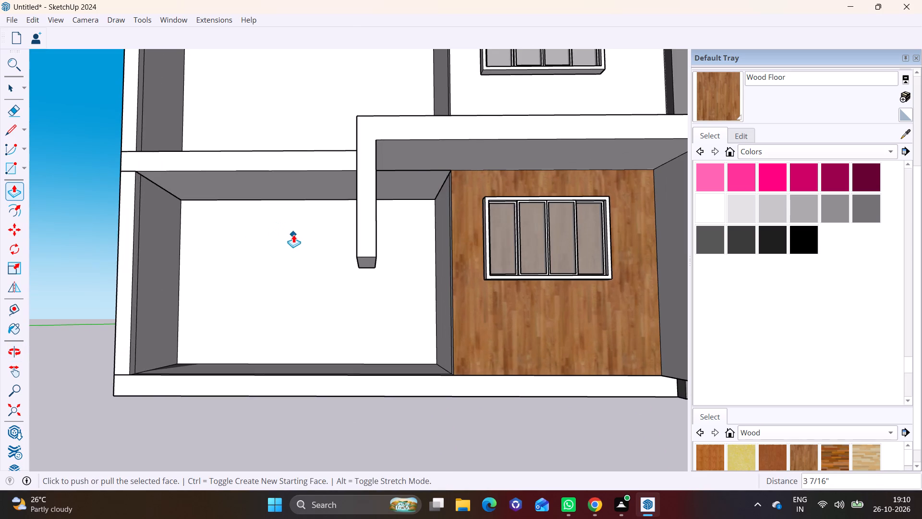
scroll(372, 256, up, 1)
middle_drag(372, 256, 285, 339)
scroll(353, 335, down, 2)
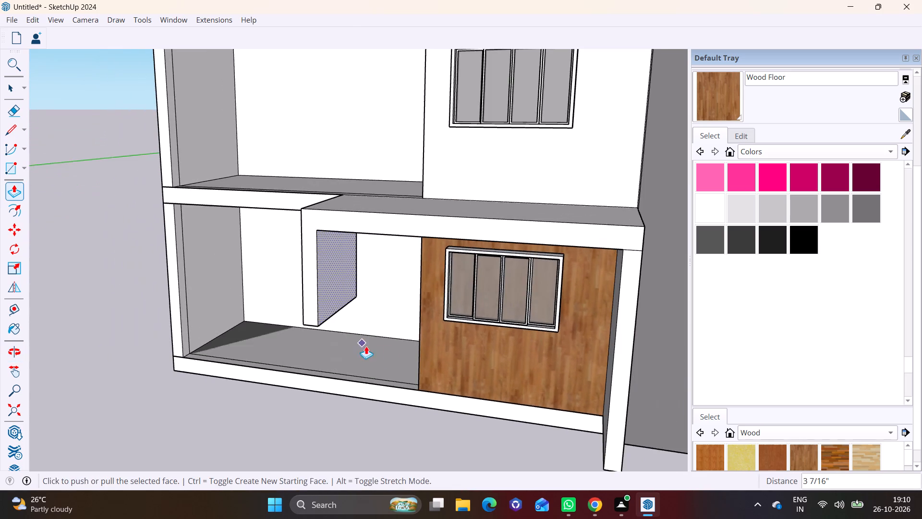
middle_drag(406, 350, 449, 347)
key(space)
click(426, 353)
key(Delete)
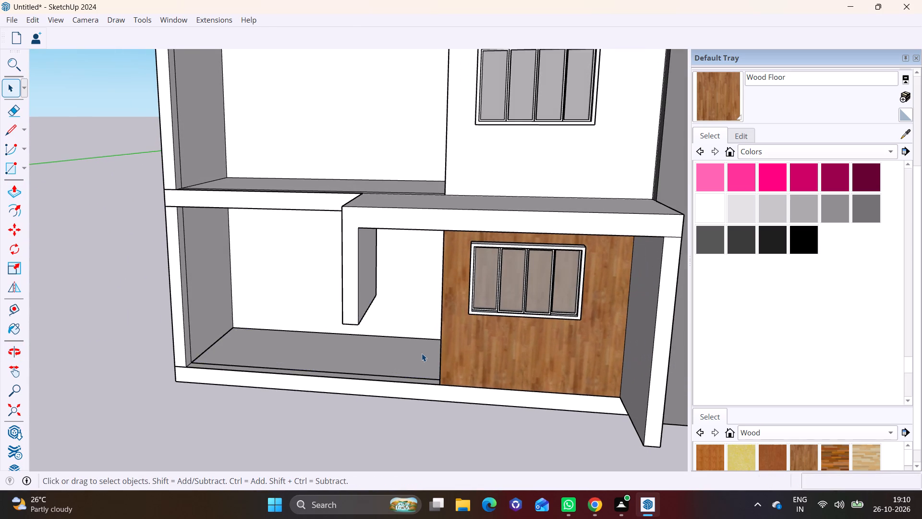
Draw a rectangle about 2' 2 1/4" by 9" on the bay floor's front strip, starting at the corner beside the wood-clad wall.
scroll(422, 353, down, 2)
shift+middle_drag(394, 342, 357, 295)
scroll(353, 305, up, 5)
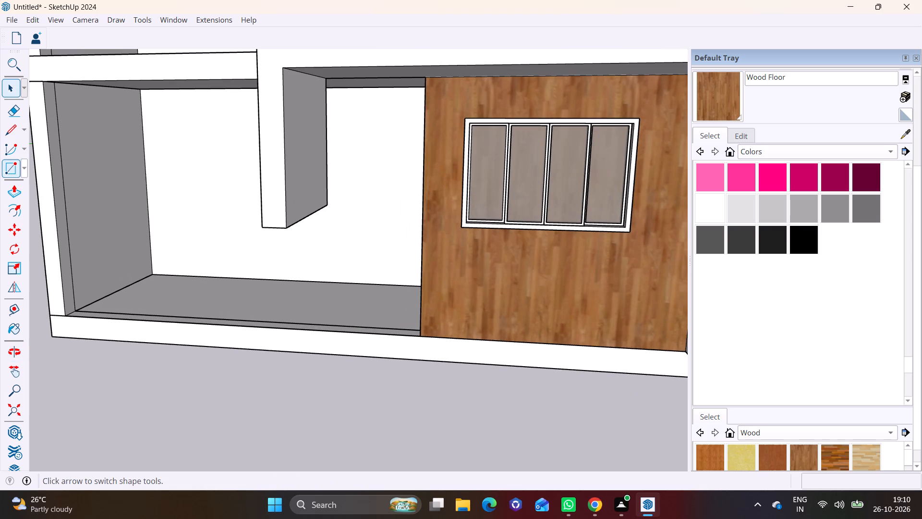
click(22, 167)
click(36, 184)
middle_drag(424, 332, 481, 401)
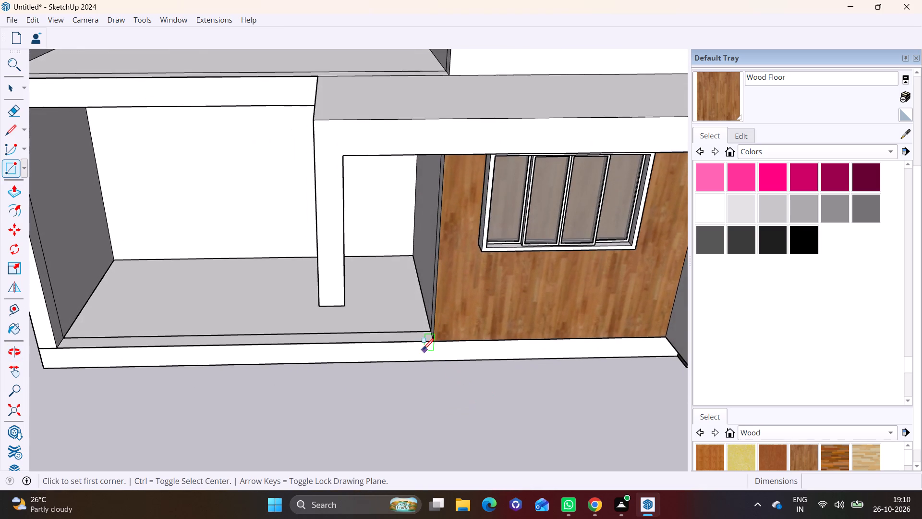
scroll(423, 349, up, 5)
middle_drag(417, 344, 523, 313)
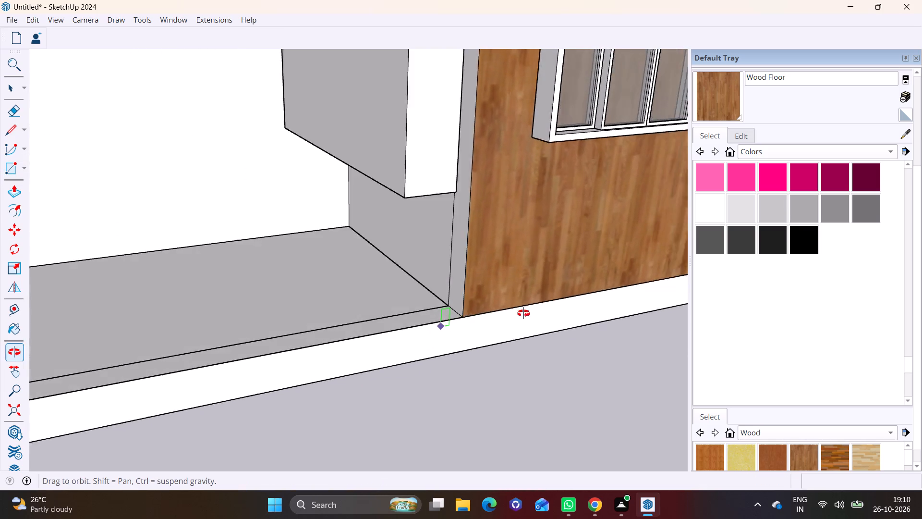
middle_drag(523, 313, 457, 347)
scroll(449, 316, up, 5)
click(441, 314)
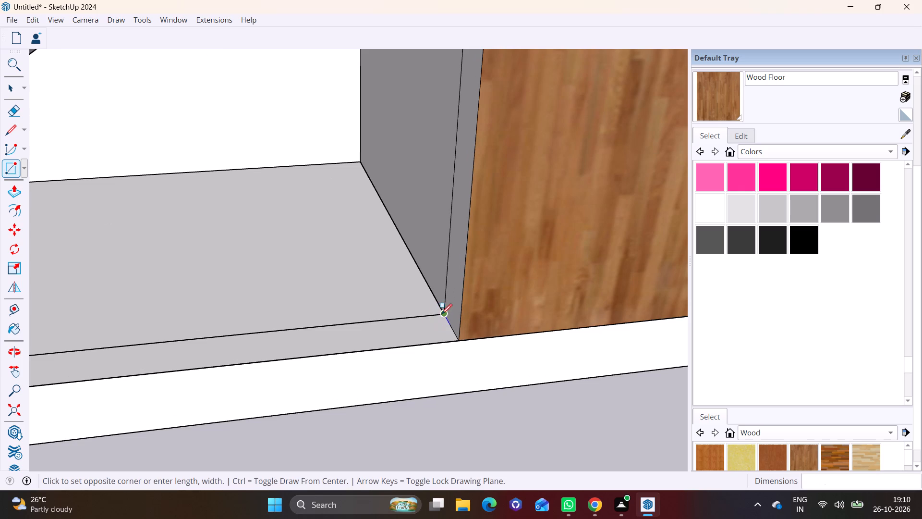
click(313, 356)
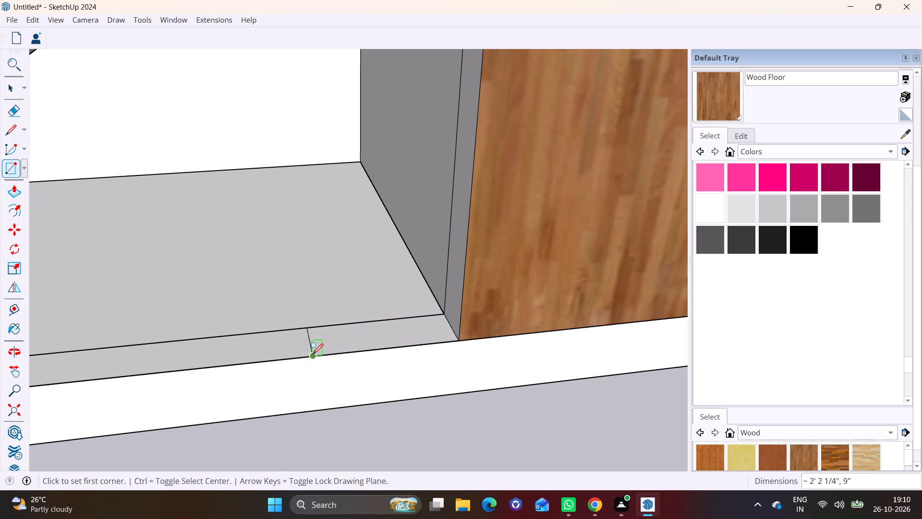
Push/Pull the small floor rectangle up about 3' 7" to form a low wall block.
key(space)
click(350, 340)
click(9, 189)
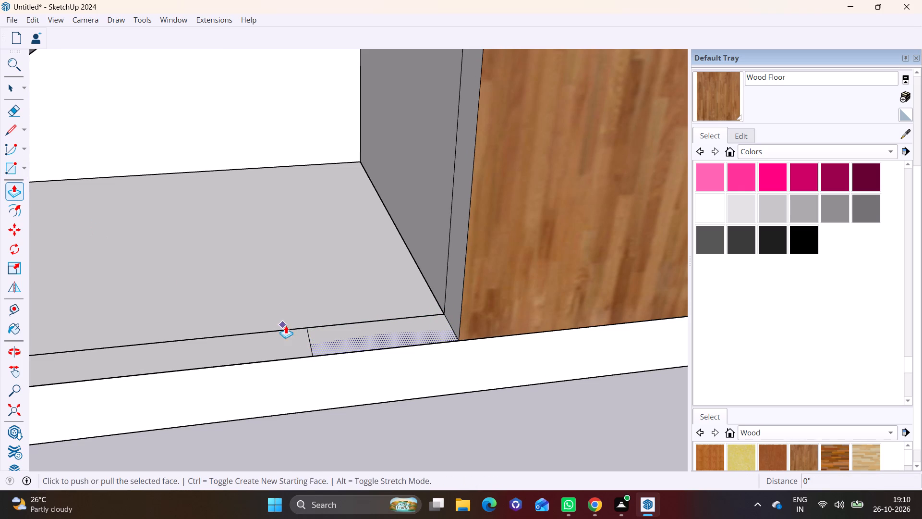
click(332, 340)
scroll(364, 270, down, 1)
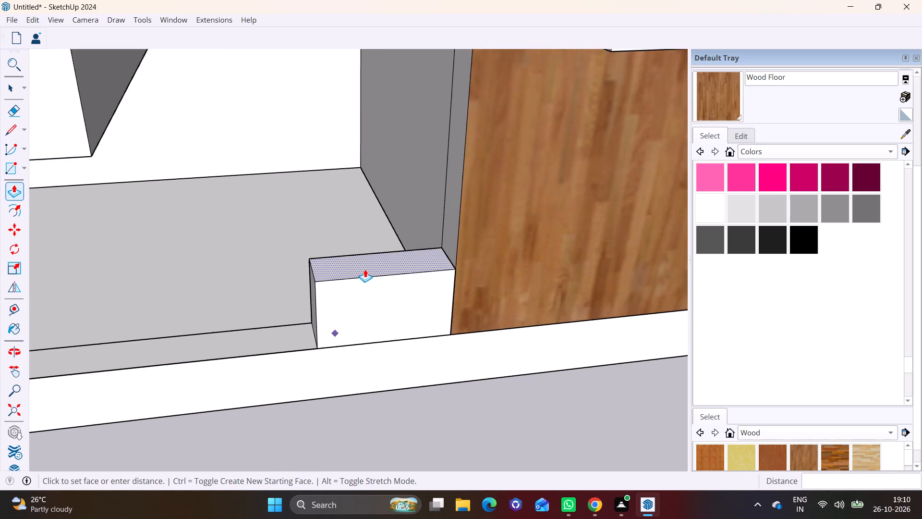
scroll(365, 269, down, 4)
click(340, 170)
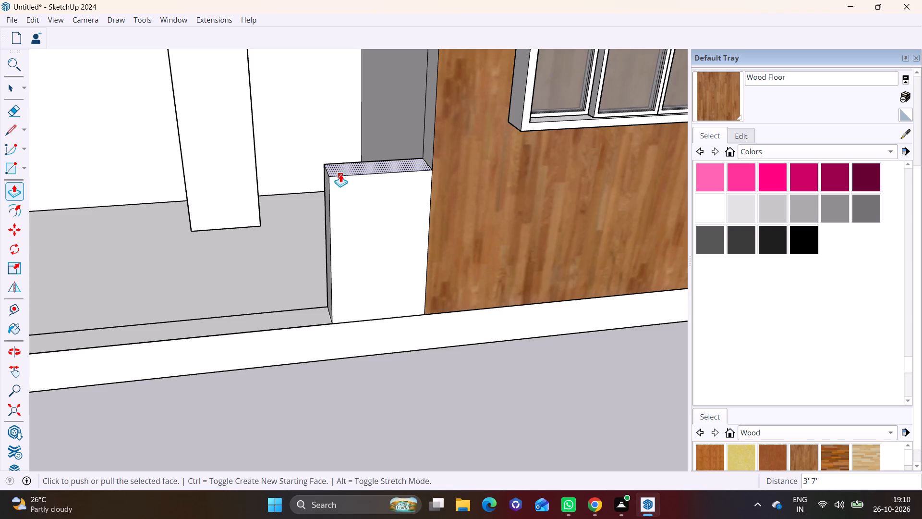
Push/Pull the low block's exposed side face about 1' 6" toward the wood-clad wall to narrow the block.
middle_drag(352, 174, 461, 141)
key(space)
click(330, 226)
click(8, 187)
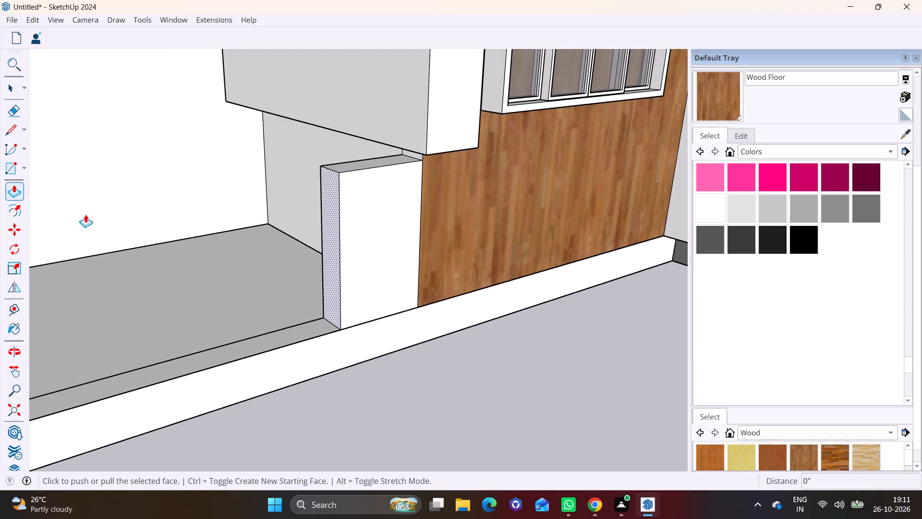
click(322, 236)
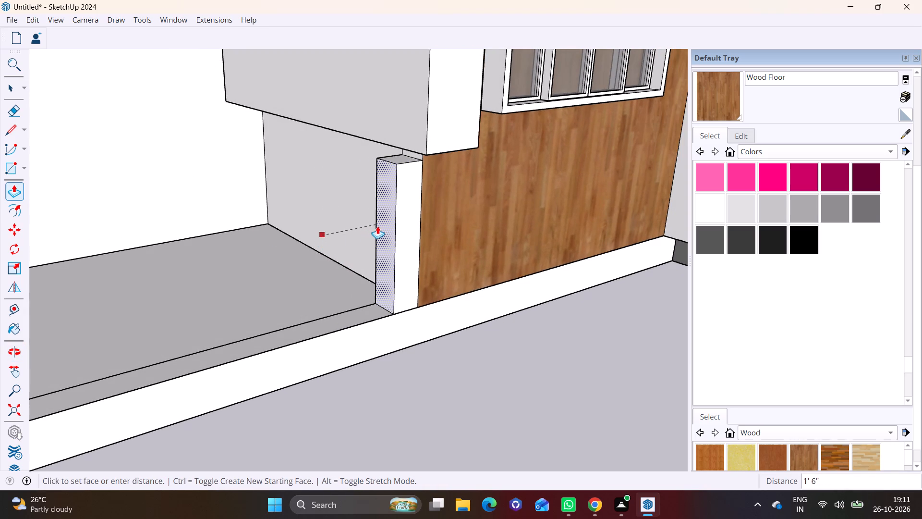
click(380, 223)
Push/Pull the low block's front face outward about 9 3/8".
key(space)
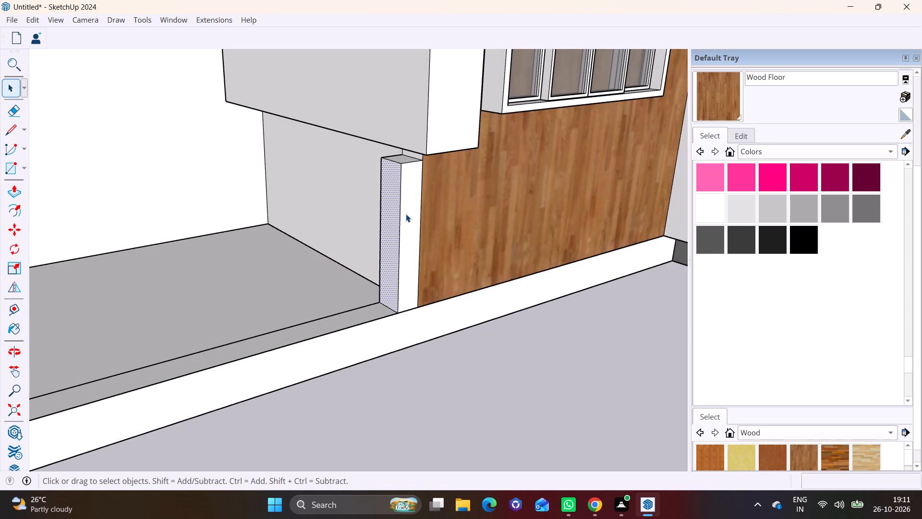
click(406, 214)
click(14, 187)
click(413, 251)
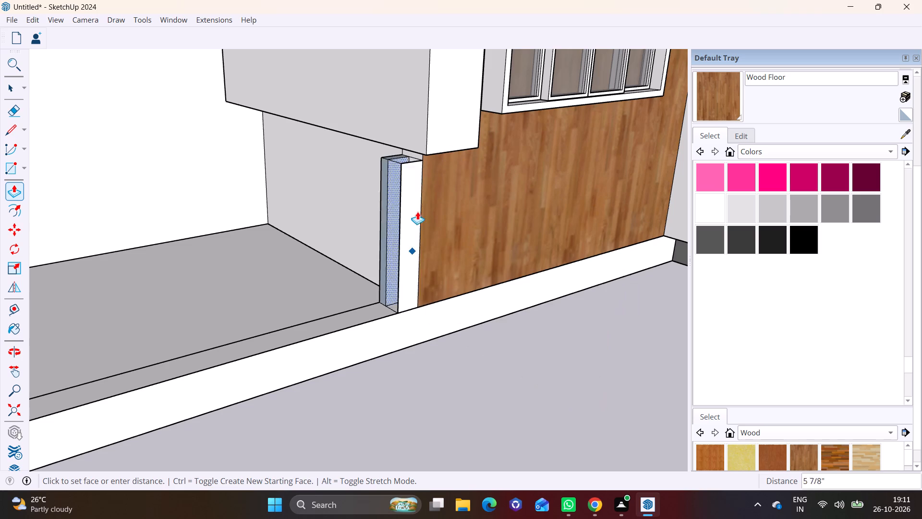
click(445, 234)
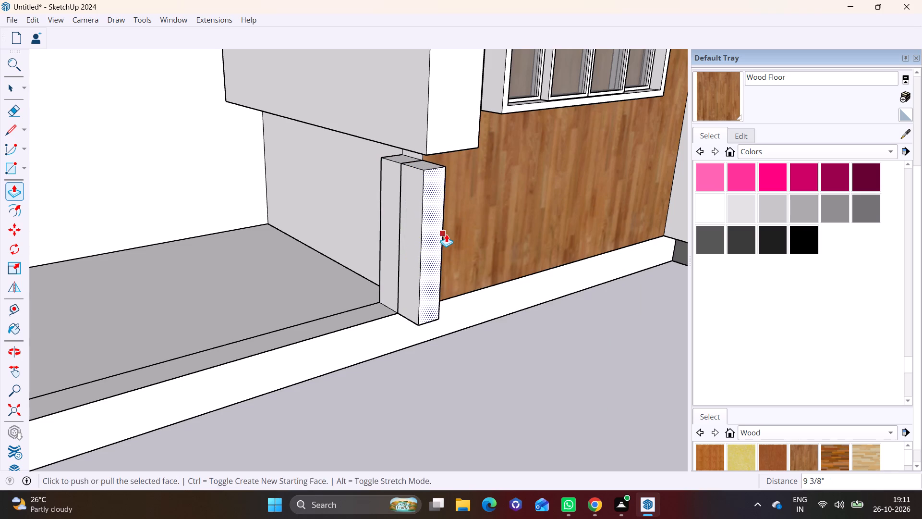
Push/Pull the low block's front face a further 2' 1 11/16" or so outward from the building.
middle_drag(446, 232, 262, 206)
scroll(284, 199, down, 6)
middle_drag(295, 198, 315, 282)
scroll(316, 282, up, 2)
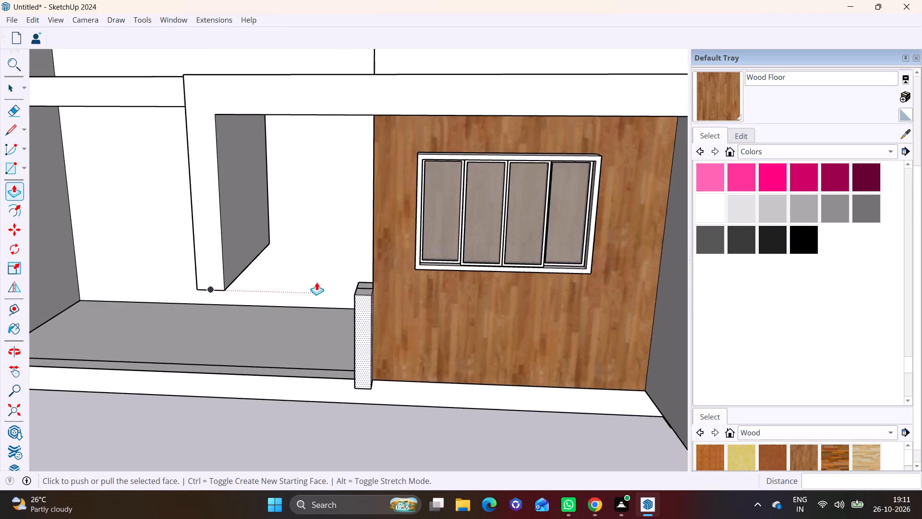
scroll(316, 282, up, 1)
middle_drag(354, 300, 321, 255)
scroll(316, 264, up, 1)
scroll(318, 269, down, 1)
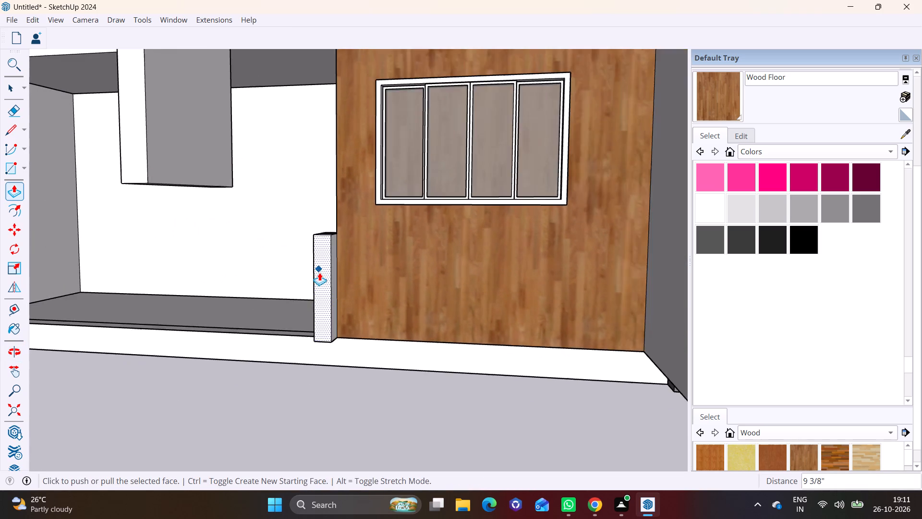
scroll(319, 272, down, 7)
middle_drag(323, 274, 255, 265)
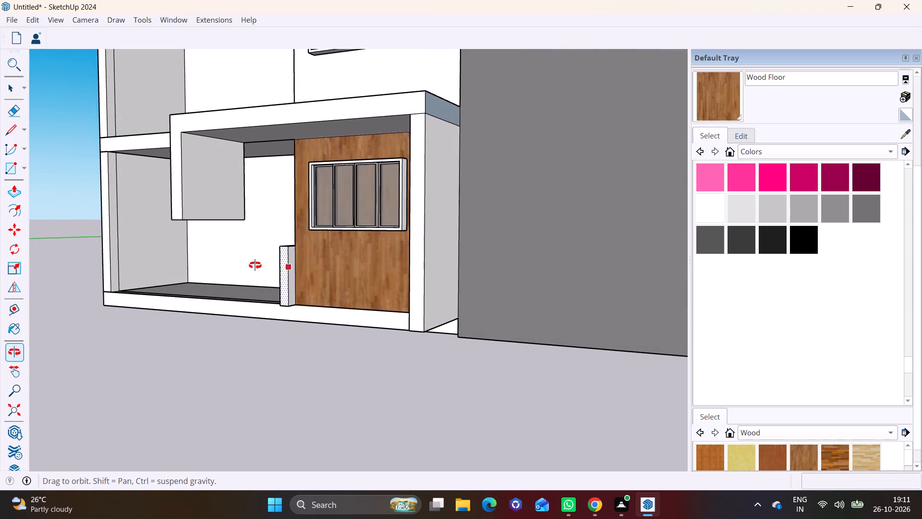
middle_drag(255, 265, 284, 281)
scroll(284, 281, down, 1)
scroll(284, 279, up, 3)
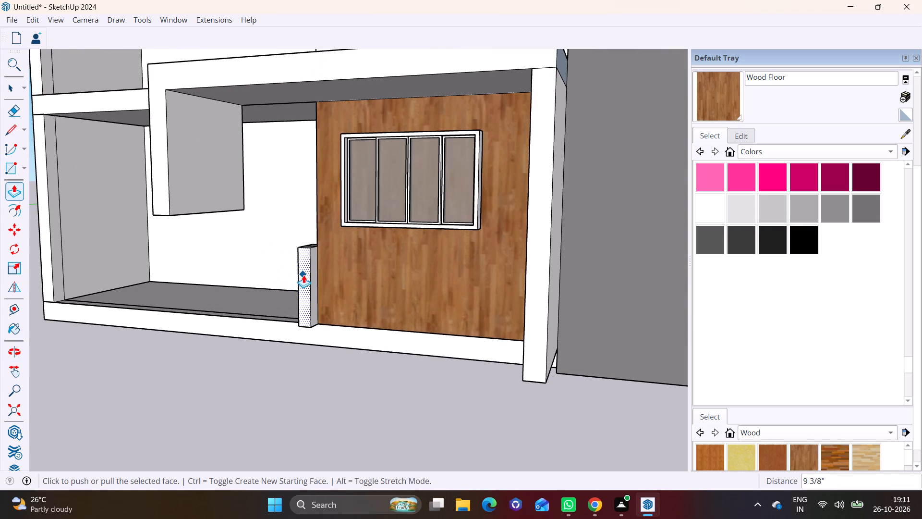
click(303, 275)
click(282, 283)
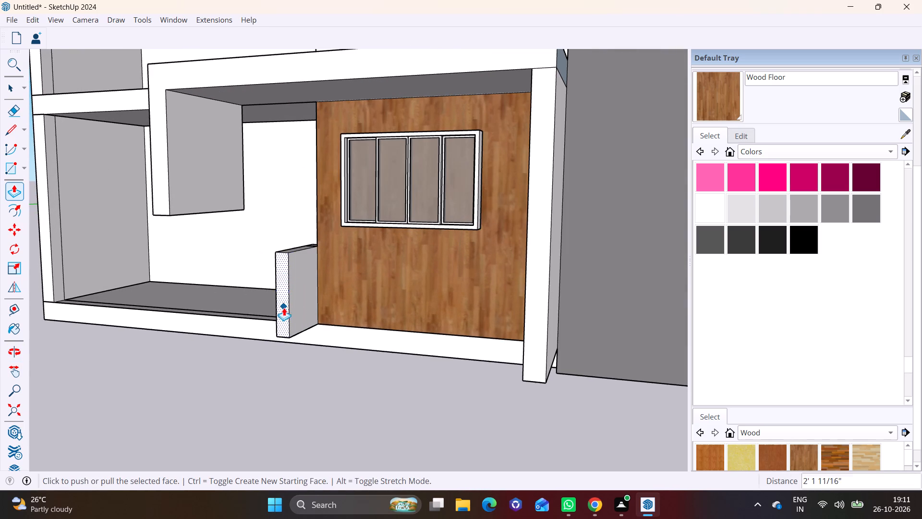
Push/Pull the low block's side face about 15' 7/16" across the front of the open bay to its far end.
middle_drag(284, 308, 508, 364)
scroll(343, 337, down, 1)
middle_drag(346, 315, 403, 268)
key(space)
click(408, 268)
click(16, 197)
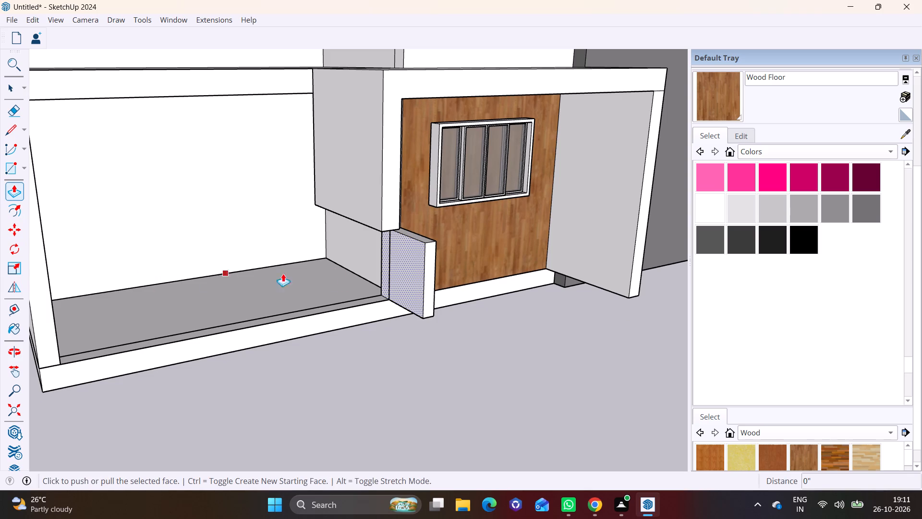
click(411, 280)
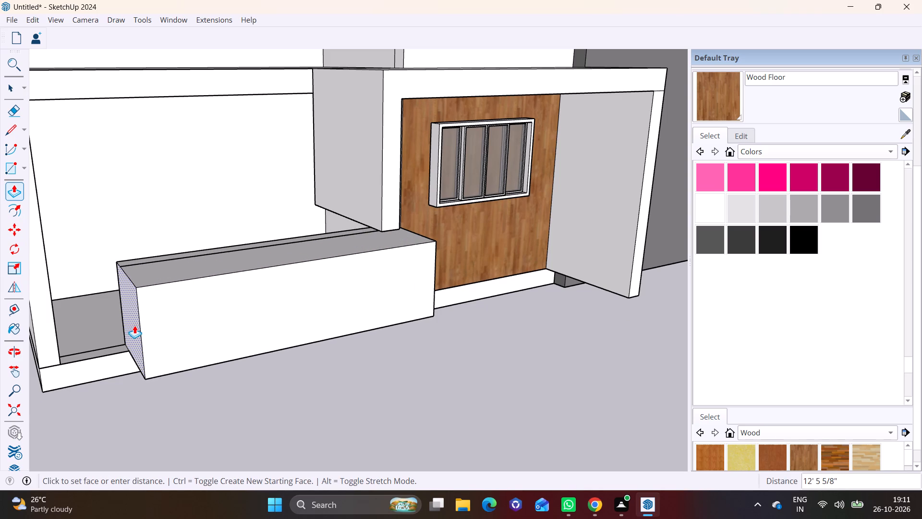
click(59, 329)
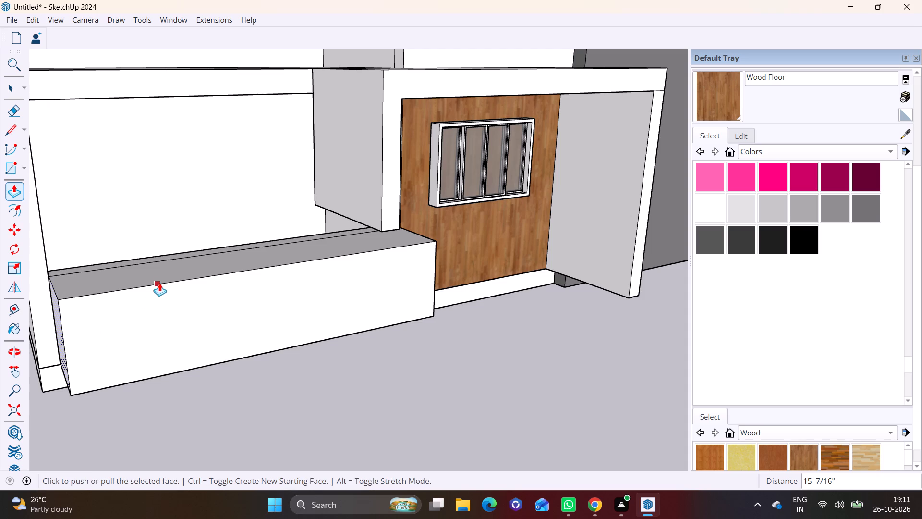
Delete the lengthwise dividing edge on top of the long low block to merge its top faces.
key(space)
click(174, 275)
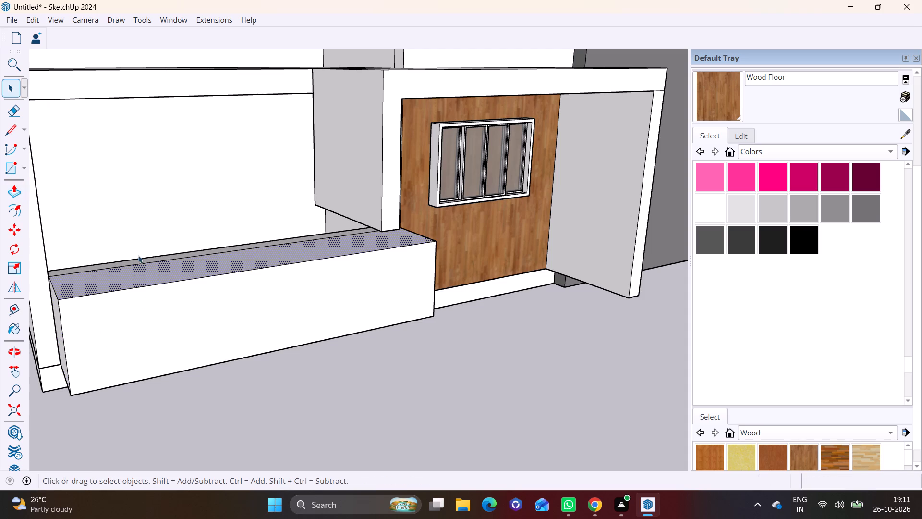
key(space)
click(152, 264)
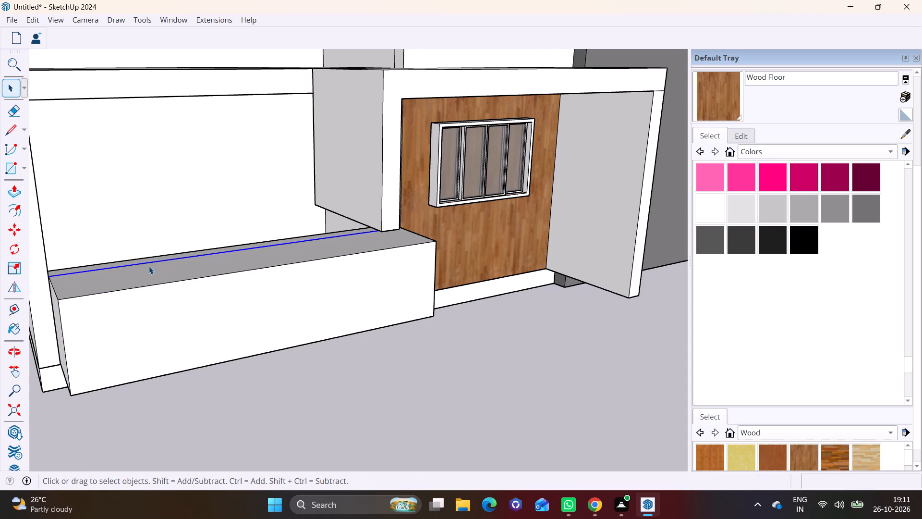
key(Delete)
Push/Pull the long low block's top face down about 2' 11 3/16" to leave a thin slab.
click(201, 270)
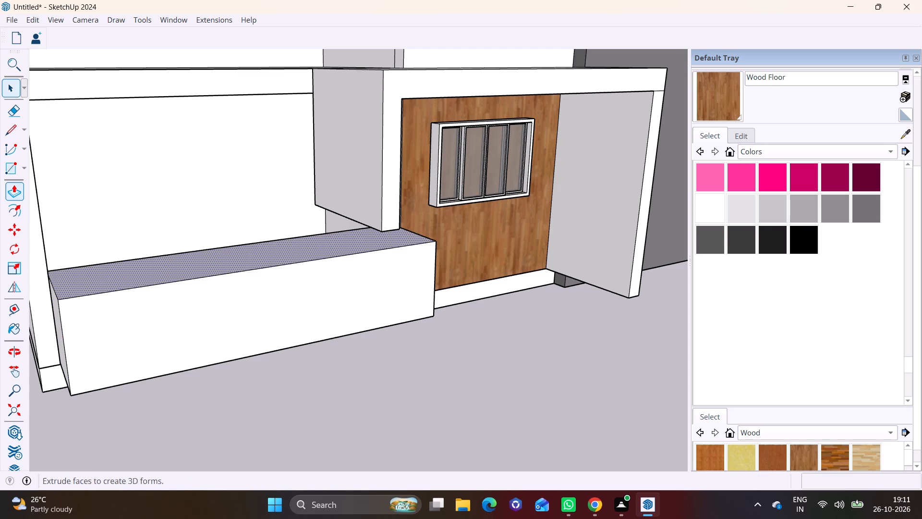
click(16, 197)
click(186, 268)
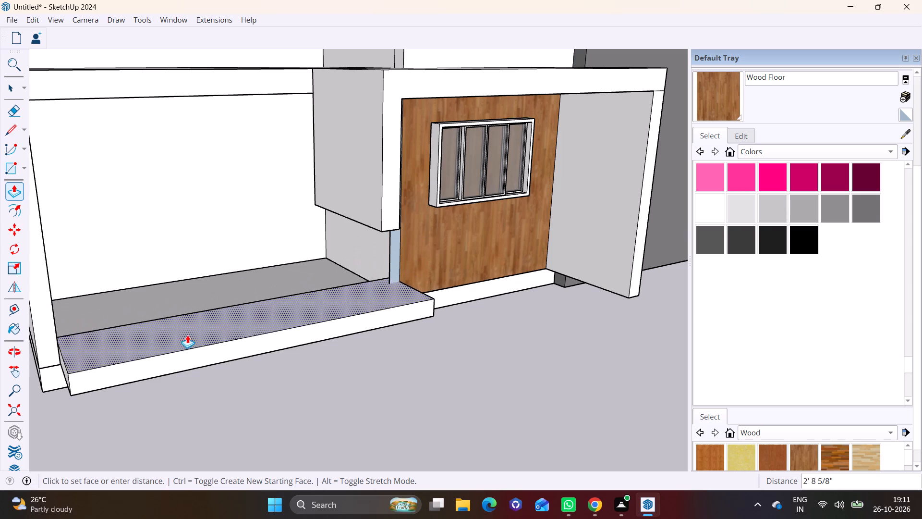
click(188, 339)
Push/Pull the narrow upright face beside the wood panel outward about 2' 11 1/16" to the slab's front edge.
middle_drag(425, 317, 206, 317)
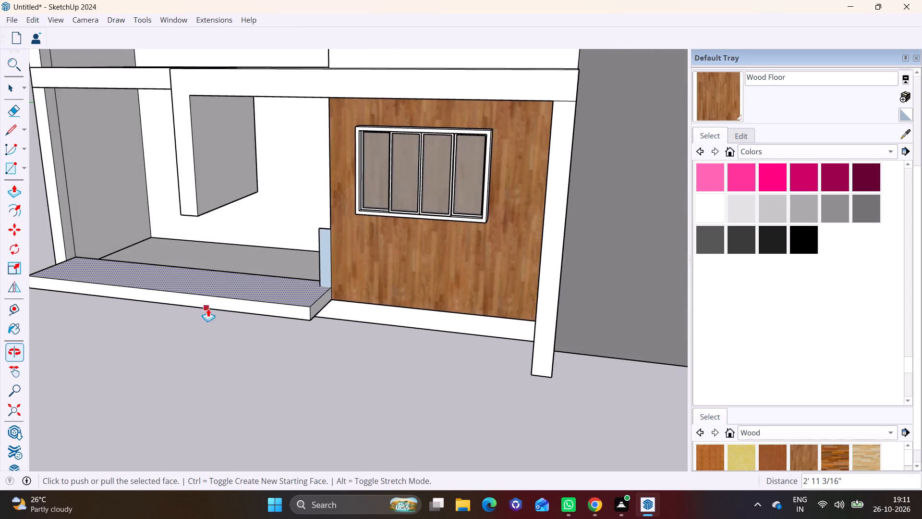
scroll(329, 272, up, 8)
middle_drag(328, 271, 522, 266)
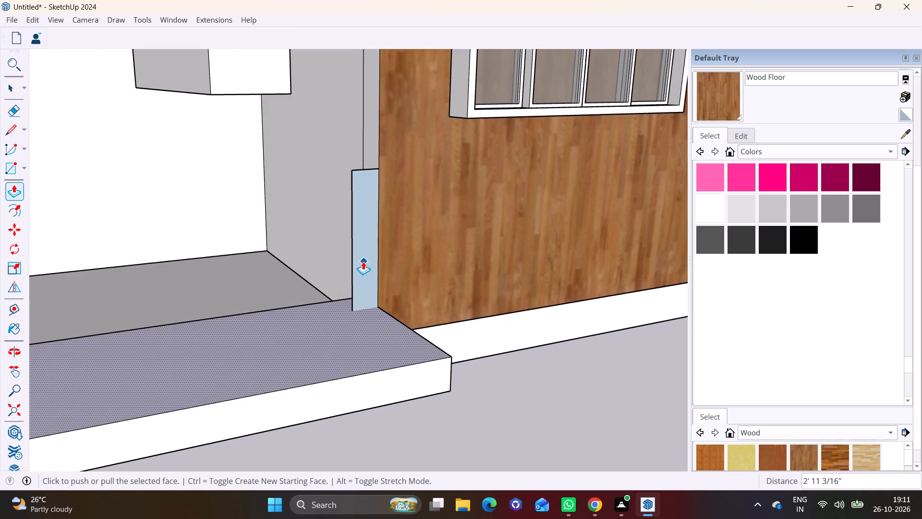
key(space)
click(361, 262)
click(12, 195)
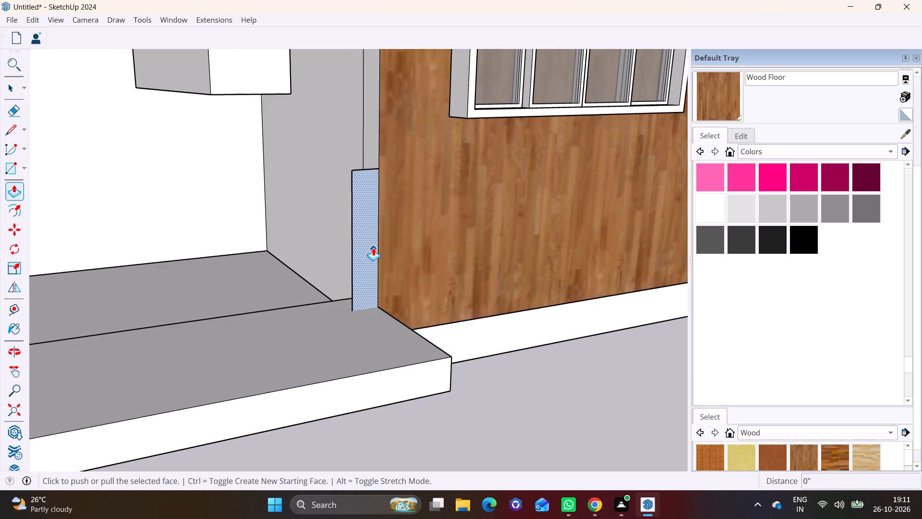
click(373, 247)
click(404, 358)
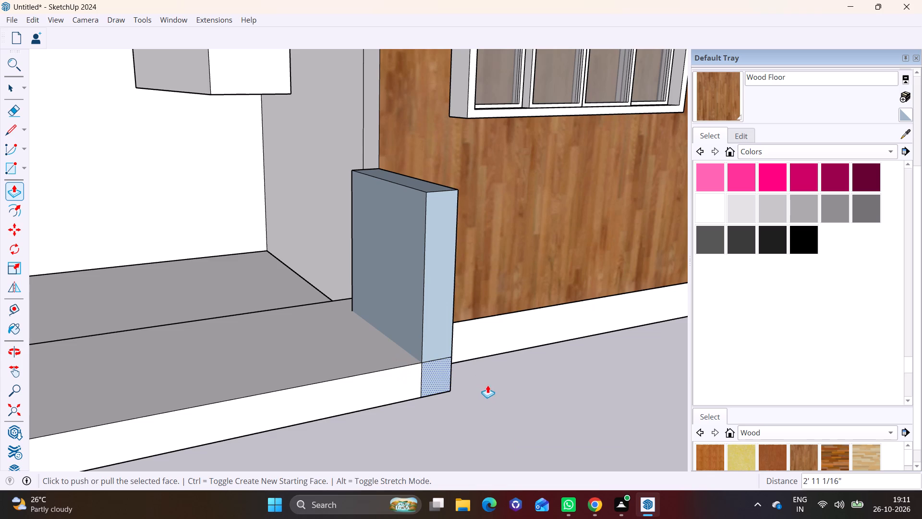
key(space)
click(488, 385)
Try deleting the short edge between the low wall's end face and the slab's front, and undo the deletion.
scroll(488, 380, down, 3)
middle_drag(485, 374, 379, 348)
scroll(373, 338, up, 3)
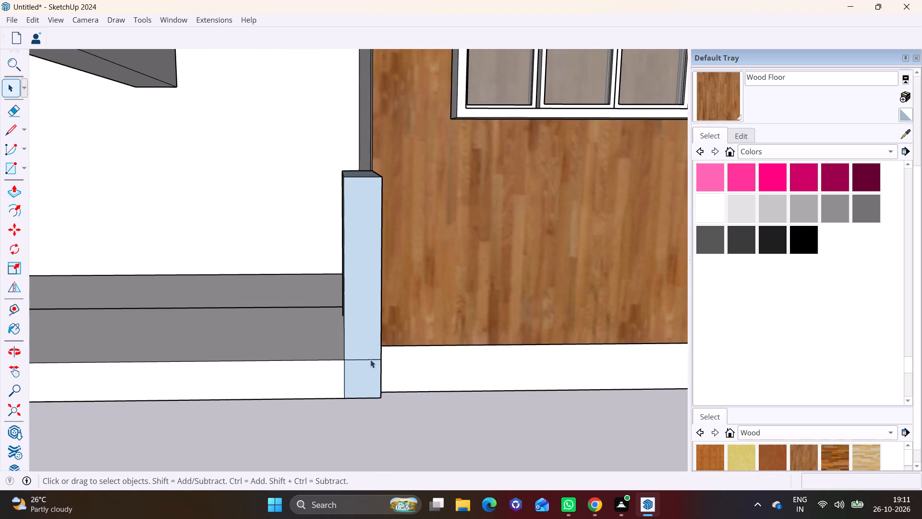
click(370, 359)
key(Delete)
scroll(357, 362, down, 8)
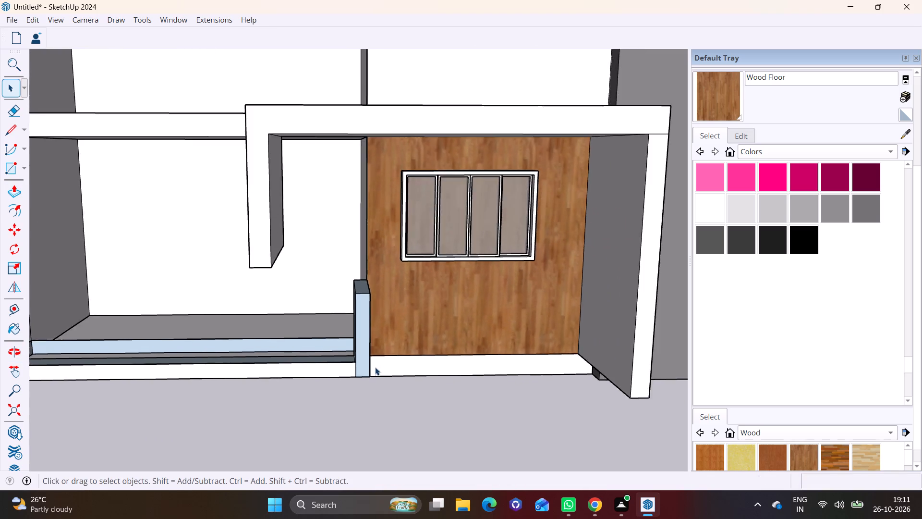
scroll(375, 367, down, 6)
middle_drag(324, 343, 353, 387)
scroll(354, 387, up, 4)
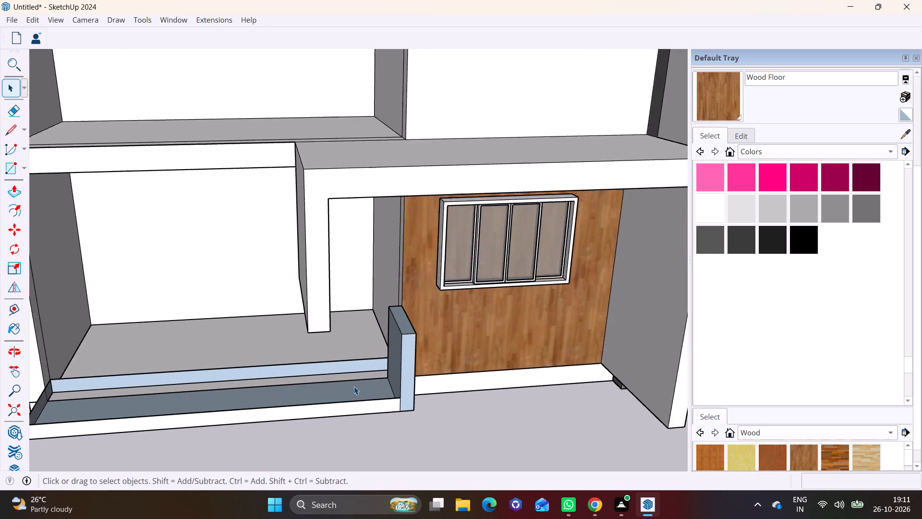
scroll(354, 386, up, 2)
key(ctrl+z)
Push/Pull the slab's free end face outward about 9 3/16" to line up with the building's outer side wall.
shift+middle_drag(359, 370, 466, 337)
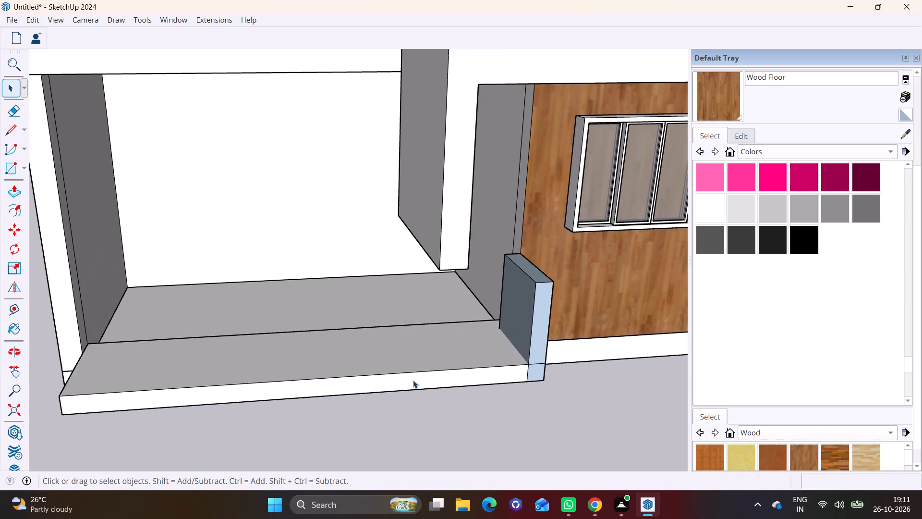
scroll(402, 400, down, 3)
middle_drag(348, 392, 467, 334)
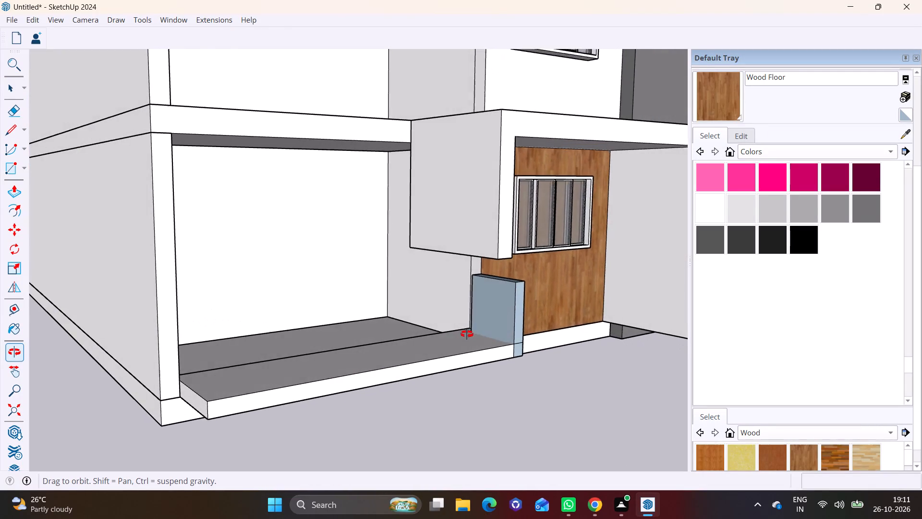
middle_drag(467, 334, 527, 314)
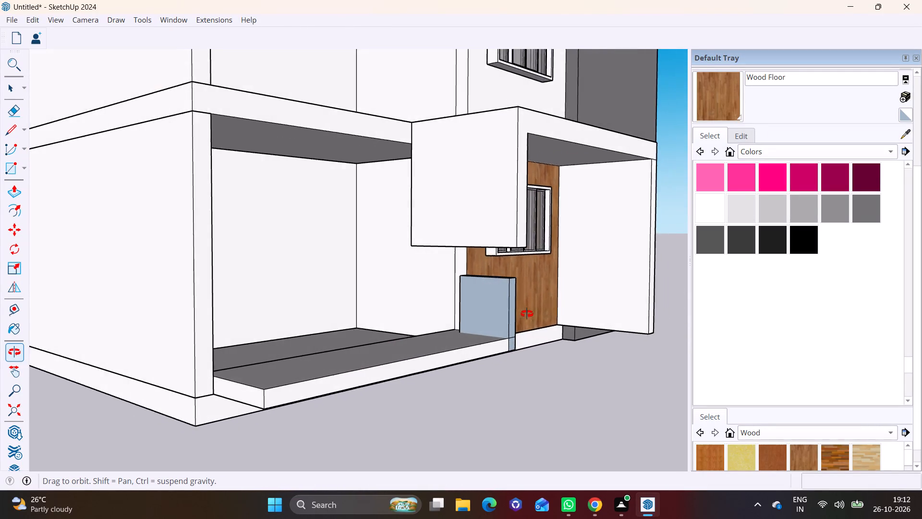
middle_drag(527, 314, 531, 316)
click(255, 396)
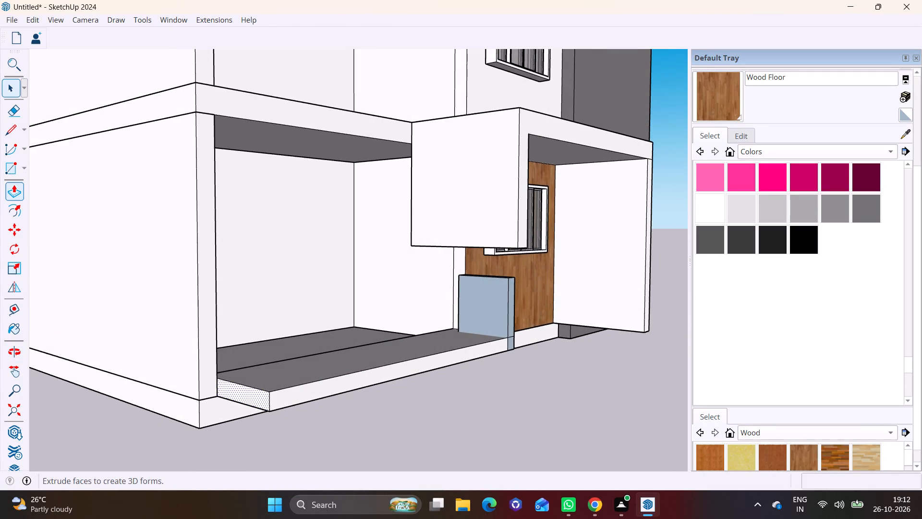
click(10, 187)
click(241, 392)
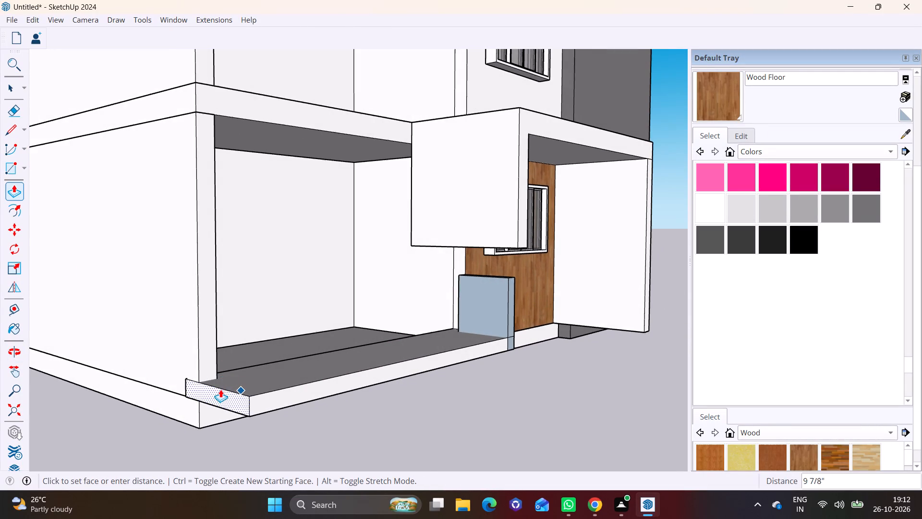
click(202, 359)
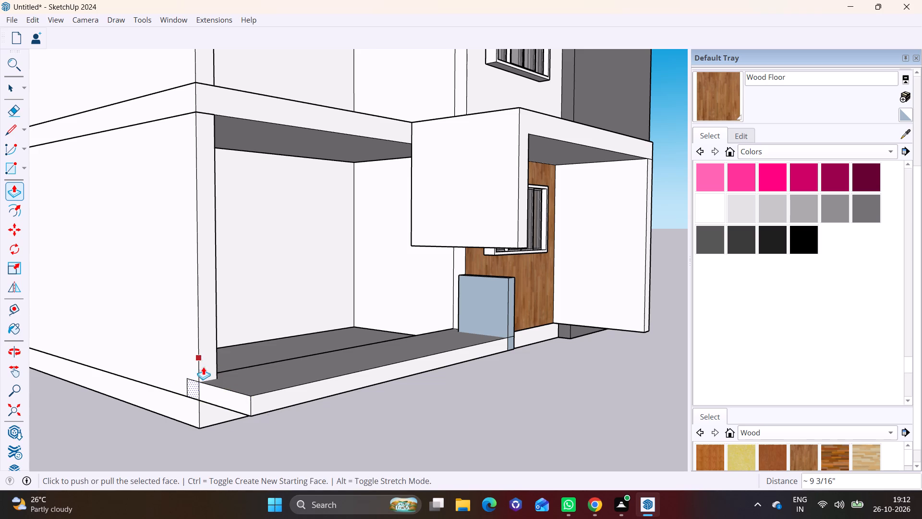
scroll(278, 410, down, 2)
key(space)
click(322, 419)
Paint the low wall's blue end, side and top faces white with Color M00.
middle_drag(330, 413, 229, 391)
shift+middle_drag(239, 346, 247, 349)
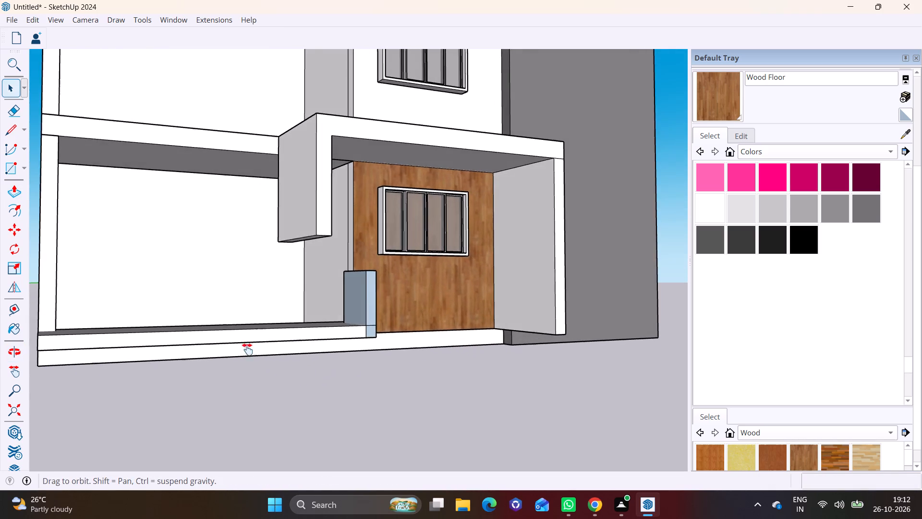
shift+middle_drag(247, 349, 361, 370)
middle_drag(397, 382, 218, 361)
scroll(240, 350, down, 2)
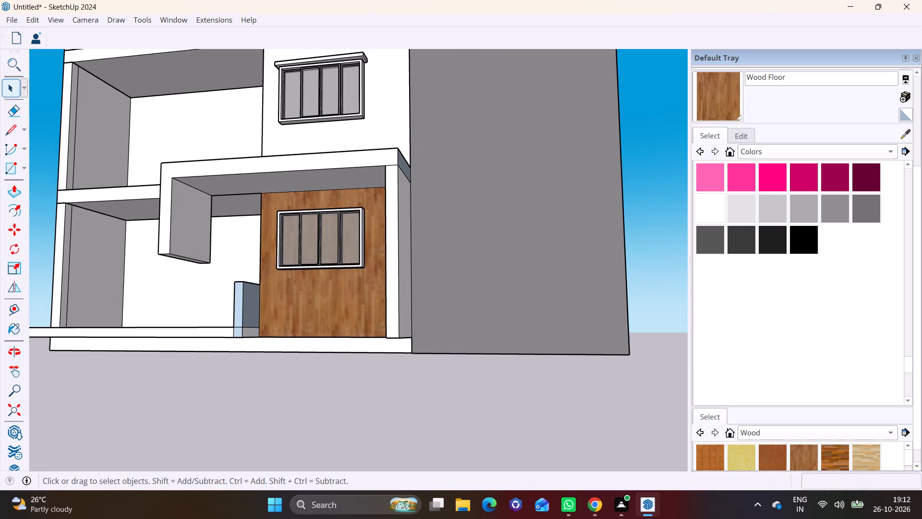
click(717, 210)
scroll(269, 308, up, 6)
click(221, 309)
click(230, 308)
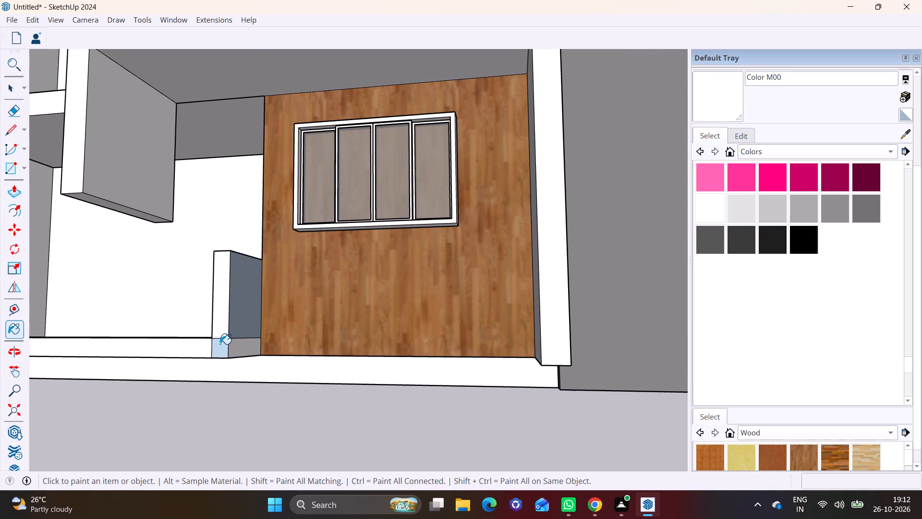
click(220, 346)
click(241, 317)
middle_drag(251, 283, 272, 411)
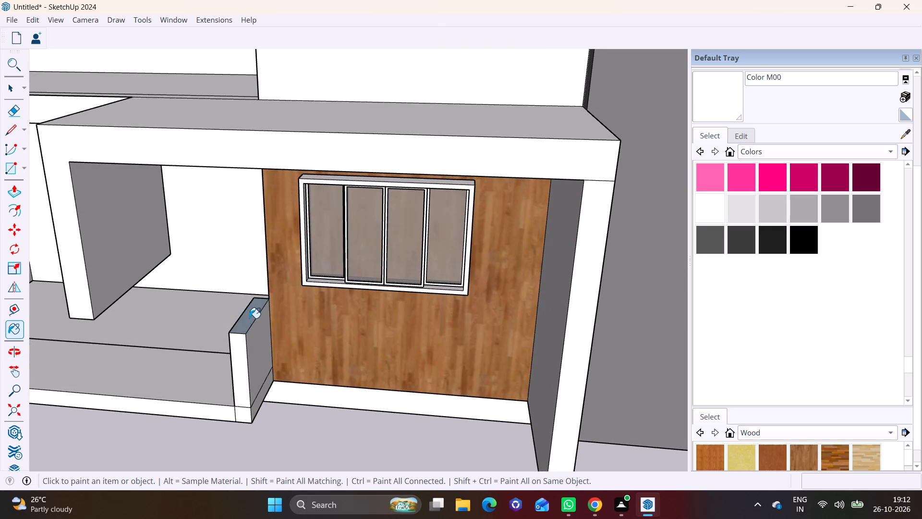
click(249, 318)
middle_drag(228, 337, 378, 309)
click(330, 341)
scroll(352, 371, down, 3)
key(space)
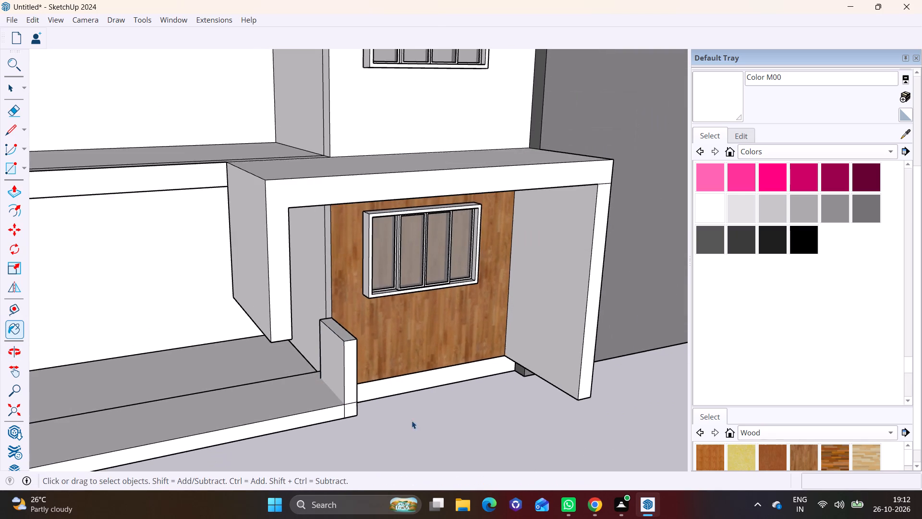
Draw a rectangle about 10 7/16" by 2' 11 3/16" on the slab's outer end, in front of the building's corner wall.
scroll(417, 420, down, 1)
middle_drag(417, 420, 290, 391)
scroll(276, 373, down, 4)
shift+middle_drag(309, 378, 431, 405)
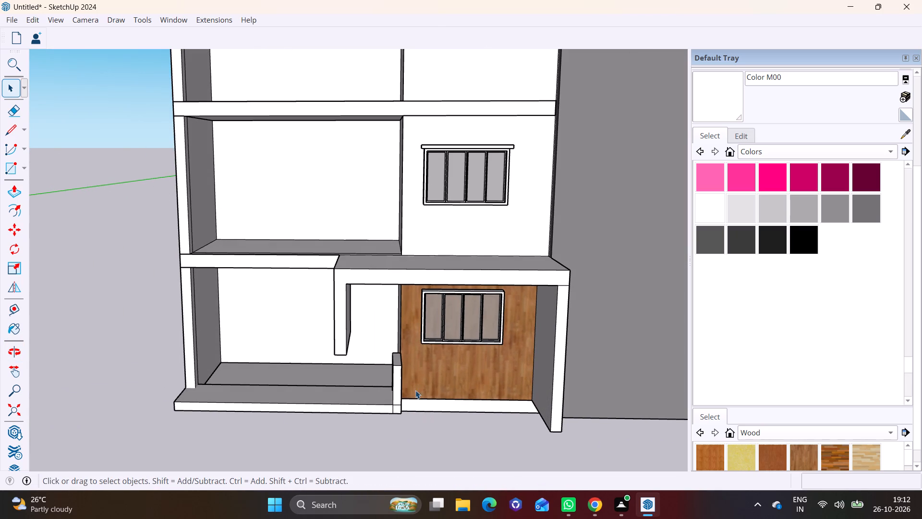
scroll(336, 389, up, 4)
shift+middle_drag(223, 386, 291, 375)
scroll(200, 403, up, 1)
middle_drag(200, 403, 261, 472)
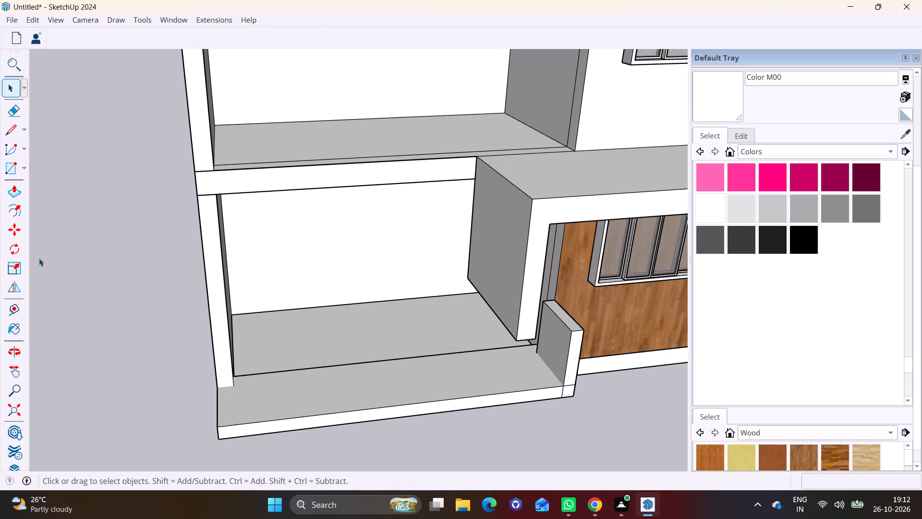
click(26, 170)
click(35, 183)
shift+middle_drag(259, 421, 235, 384)
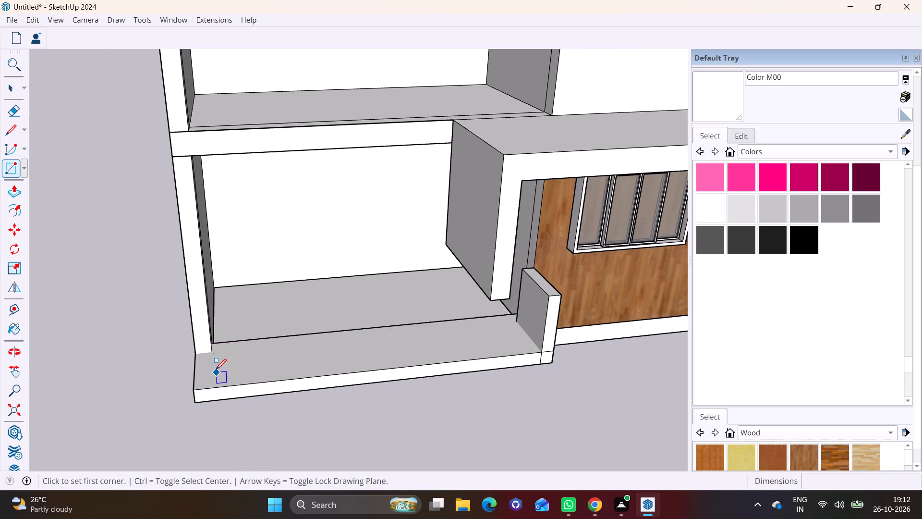
middle_drag(213, 365, 188, 434)
scroll(194, 376, up, 6)
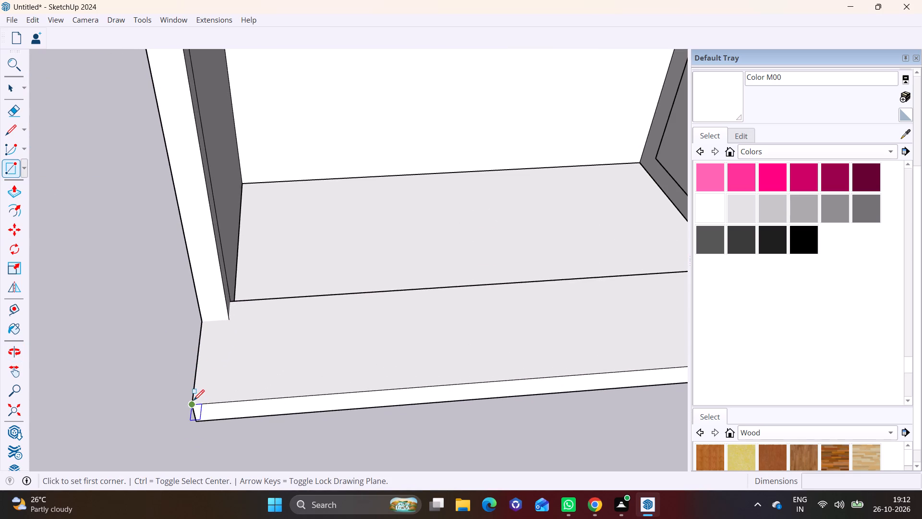
click(193, 401)
click(233, 319)
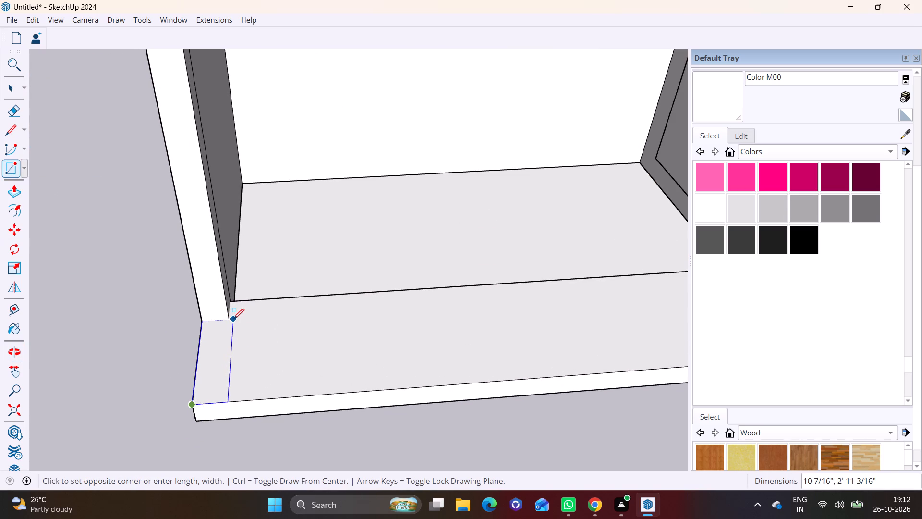
Push/Pull the rectangle upward in stages along the building's corner, up to the top of the second storey's ceiling slab.
key(space)
click(226, 346)
click(11, 186)
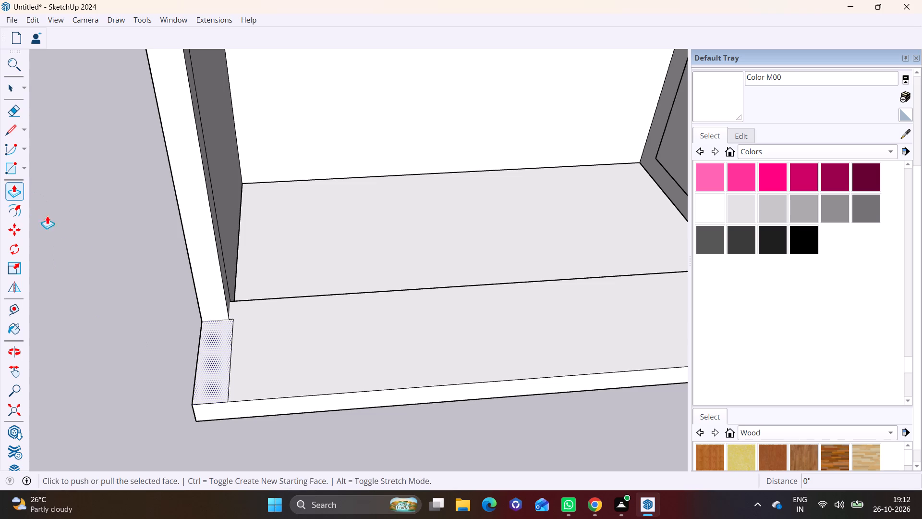
click(214, 350)
scroll(211, 272, down, 6)
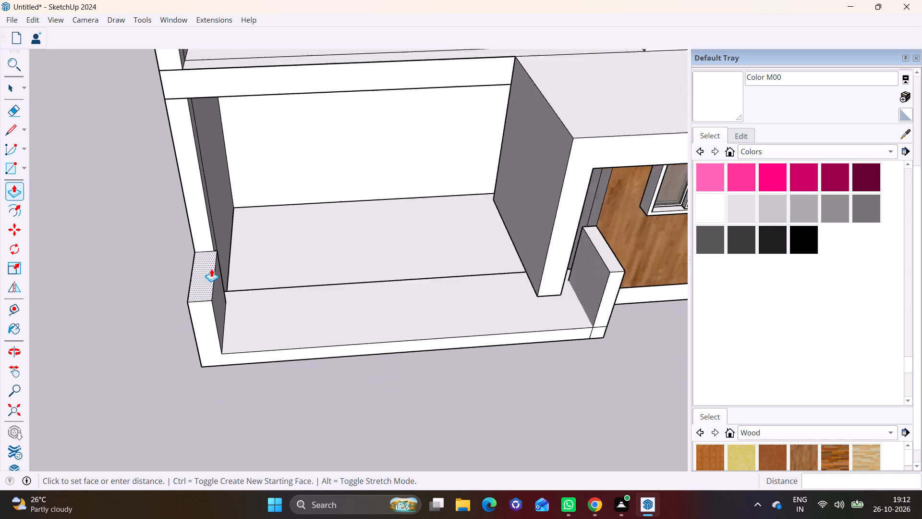
scroll(211, 269, down, 5)
shift+middle_drag(211, 259, 207, 364)
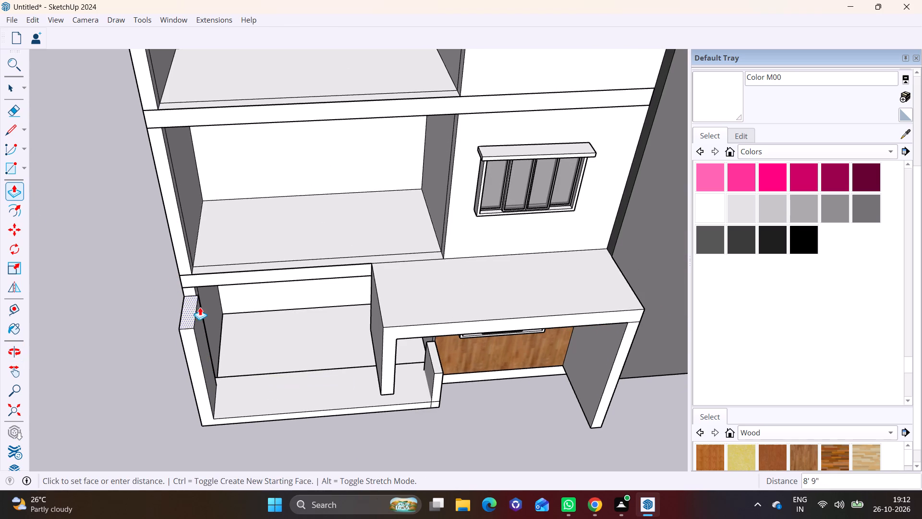
drag(194, 307, 195, 292)
drag(188, 306, 184, 221)
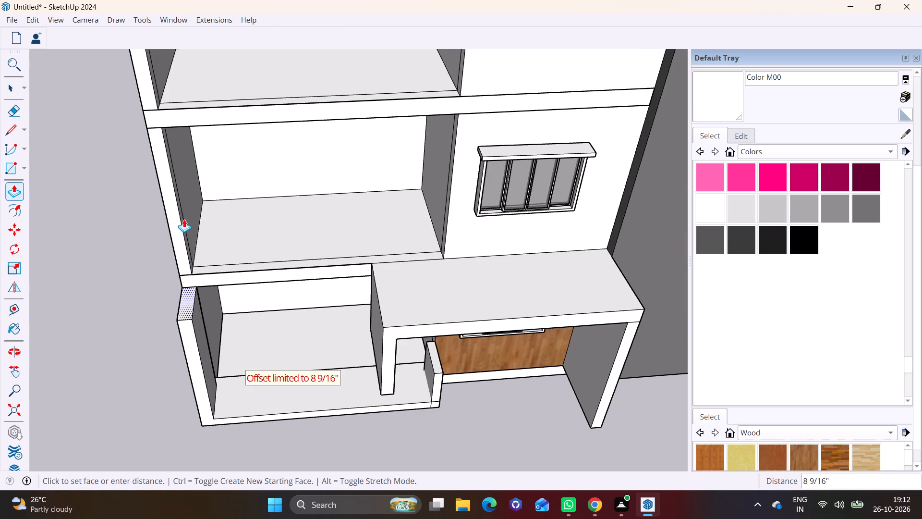
drag(190, 297, 188, 207)
drag(166, 211, 178, 145)
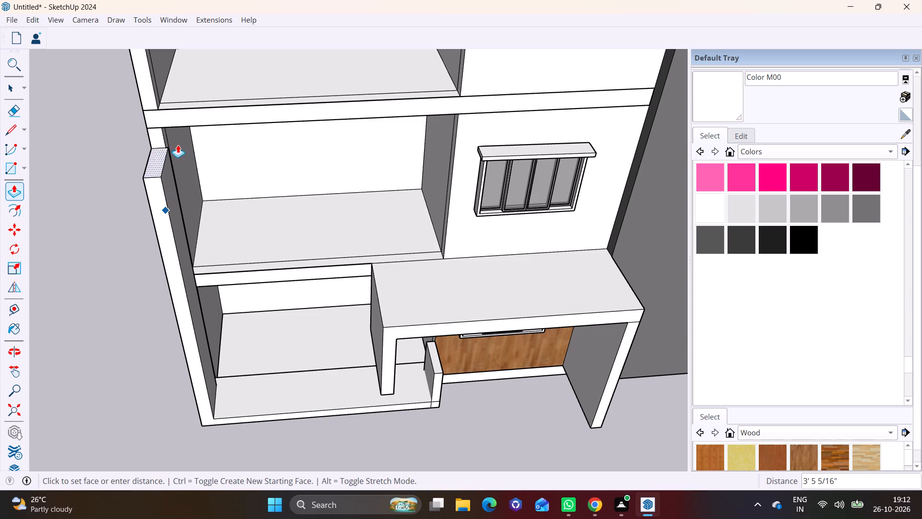
drag(178, 145, 176, 112)
click(171, 112)
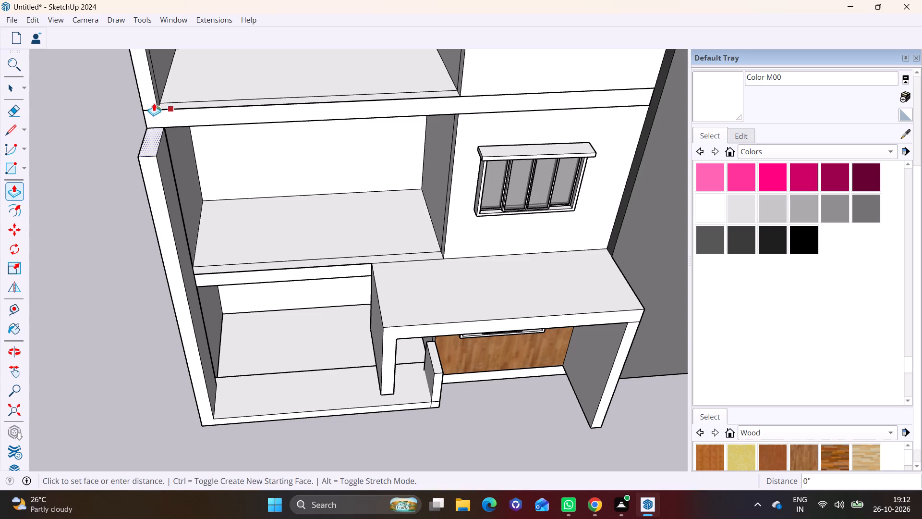
click(154, 100)
click(153, 126)
click(172, 110)
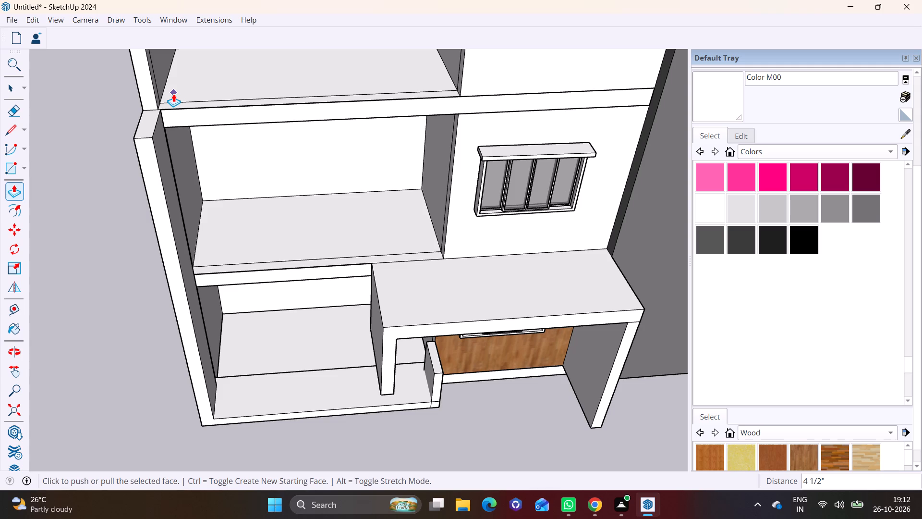
Examine the raised corner wall and the front facade's open bays from several angles.
middle_drag(210, 255, 265, 99)
scroll(309, 198, down, 2)
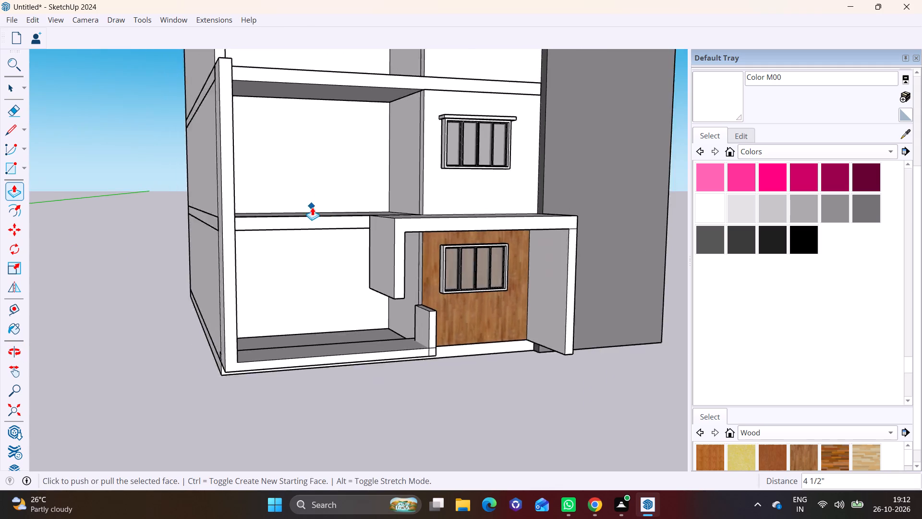
scroll(312, 207, down, 3)
middle_drag(317, 211, 259, 256)
middle_drag(250, 196, 160, 192)
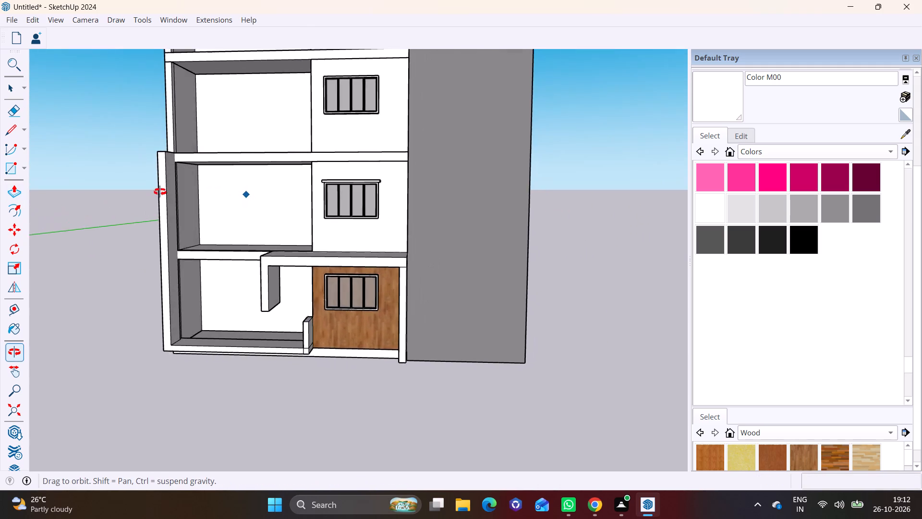
middle_drag(160, 192, 195, 213)
scroll(210, 202, up, 4)
shift+middle_drag(229, 212, 211, 229)
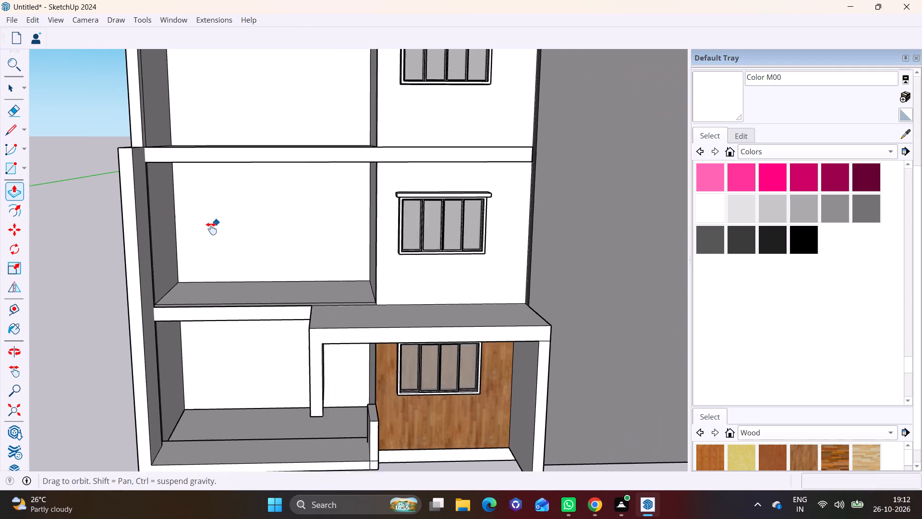
Draw a rectangle about 2' 10 13/16" by 10 13/16" at the top of the projecting corner wall's inner face, beside the second-storey ceiling slab.
shift+middle_drag(211, 229, 204, 238)
middle_drag(257, 229, 279, 193)
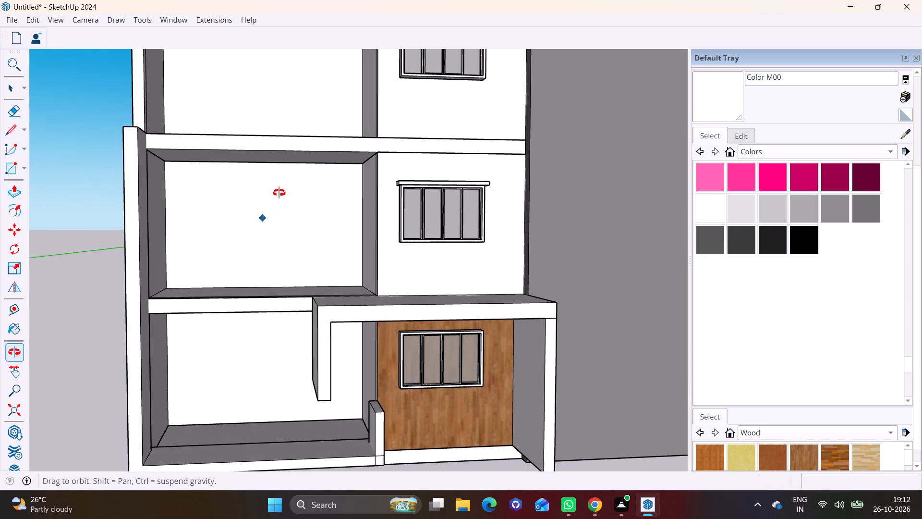
middle_drag(279, 193, 279, 192)
scroll(199, 128, up, 3)
middle_drag(171, 157, 73, 185)
middle_drag(155, 185, 209, 189)
middle_drag(157, 188, 73, 198)
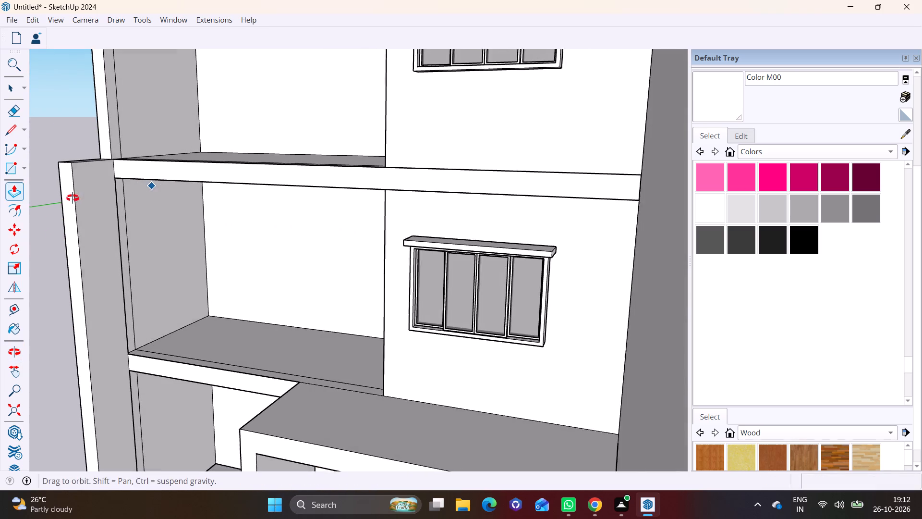
middle_drag(73, 198, 65, 198)
click(24, 167)
click(31, 181)
shift+middle_drag(112, 168, 196, 186)
scroll(193, 190, up, 3)
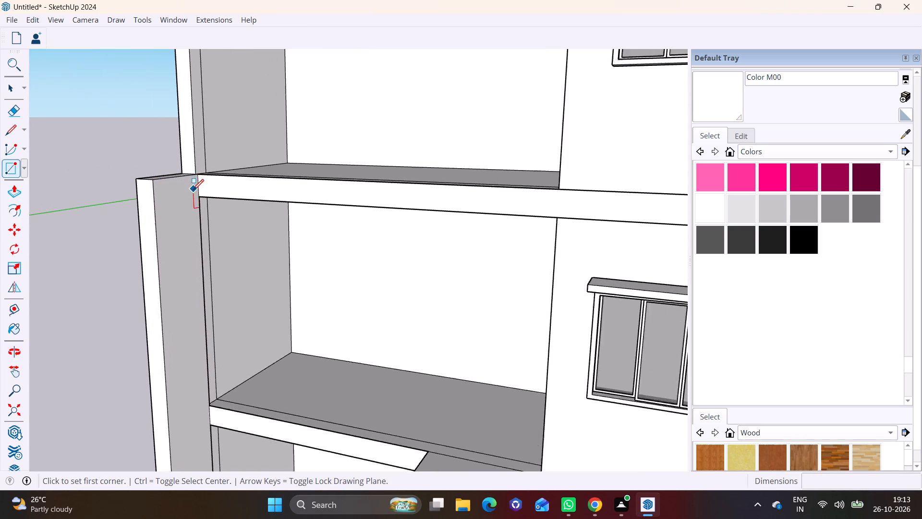
scroll(193, 190, up, 5)
click(118, 169)
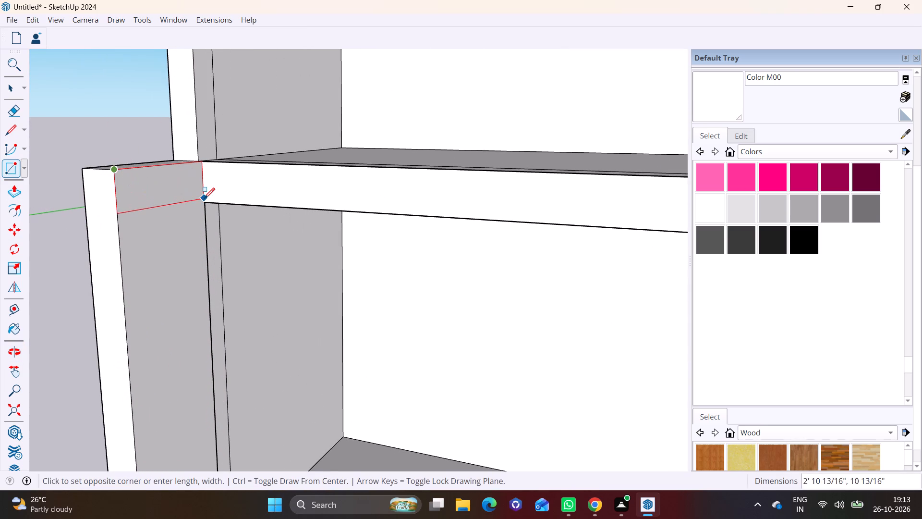
click(206, 198)
key(space)
Push/Pull the rectangle about 15' 8 3/16" across the front of the open bay to form a projecting top beam.
click(171, 187)
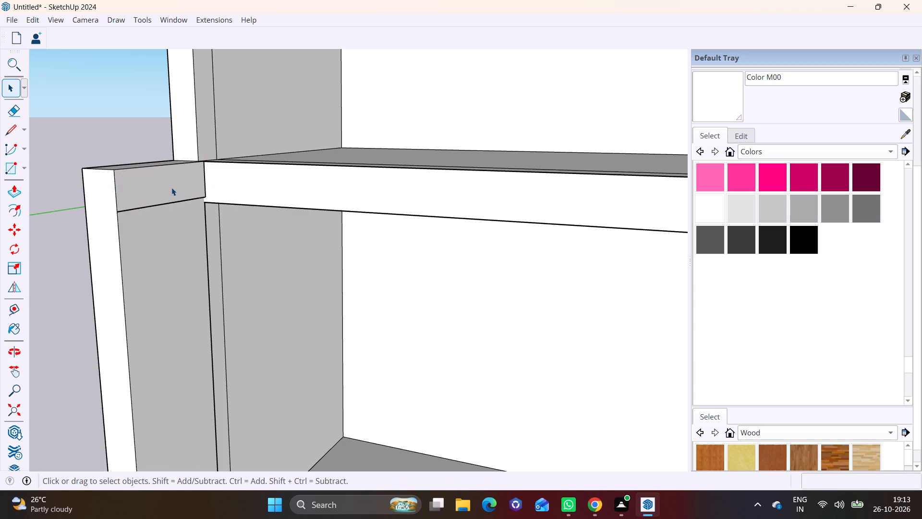
click(11, 188)
click(136, 188)
scroll(288, 196, down, 4)
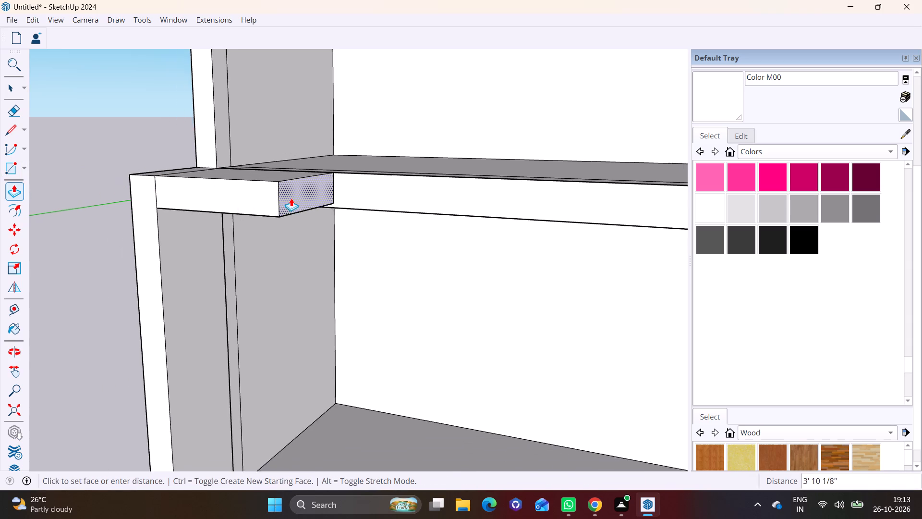
scroll(291, 198, down, 4)
shift+middle_drag(291, 198, 128, 182)
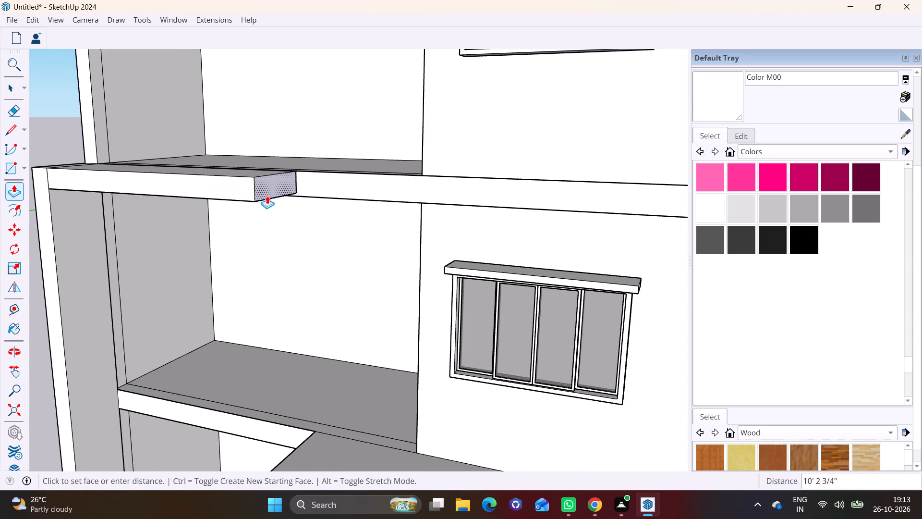
middle_drag(324, 208, 415, 192)
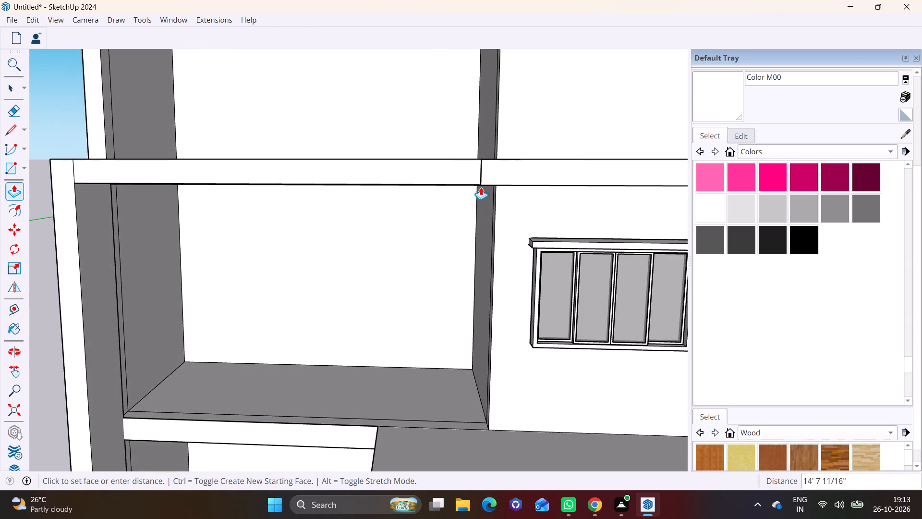
click(510, 185)
Draw a rectangle about 7 1/2" by 2' 11 1/16" on the underside of the projecting beam at its free end.
middle_drag(509, 185, 519, 103)
scroll(514, 125, up, 4)
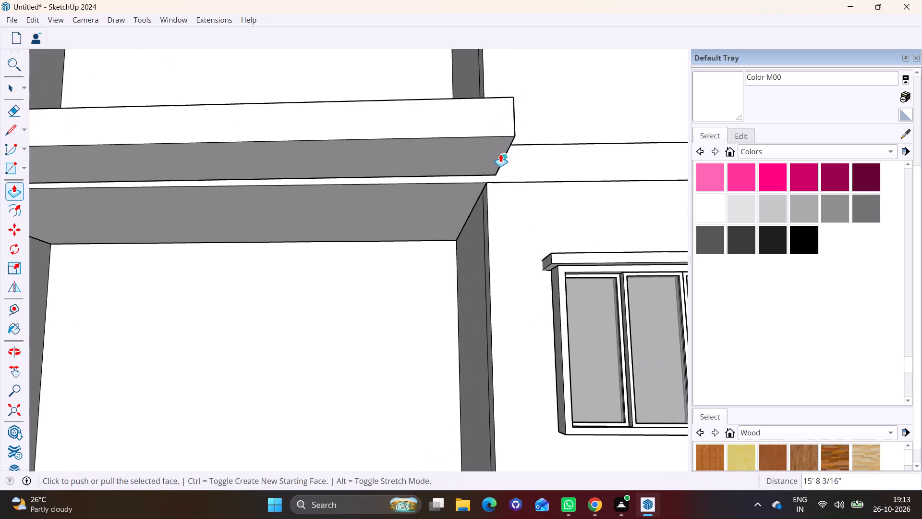
scroll(500, 154, up, 2)
middle_drag(501, 152, 494, 99)
click(22, 166)
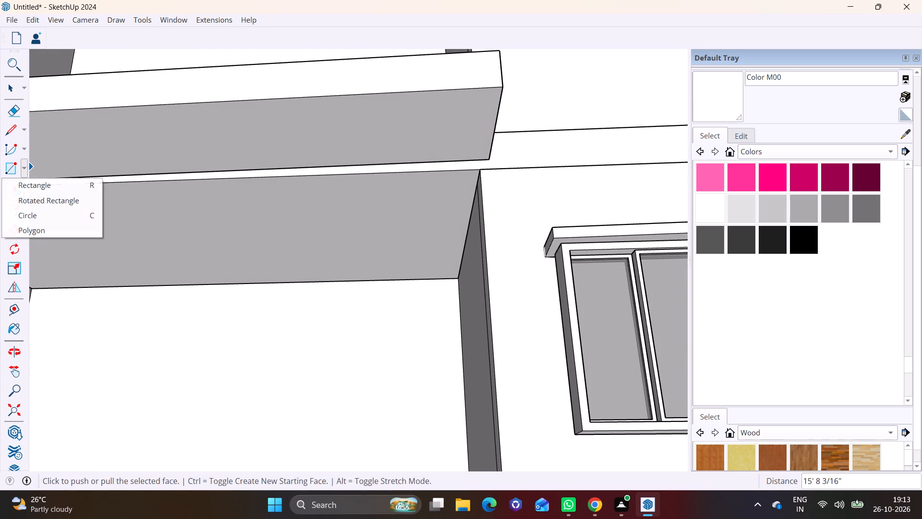
click(28, 182)
click(502, 87)
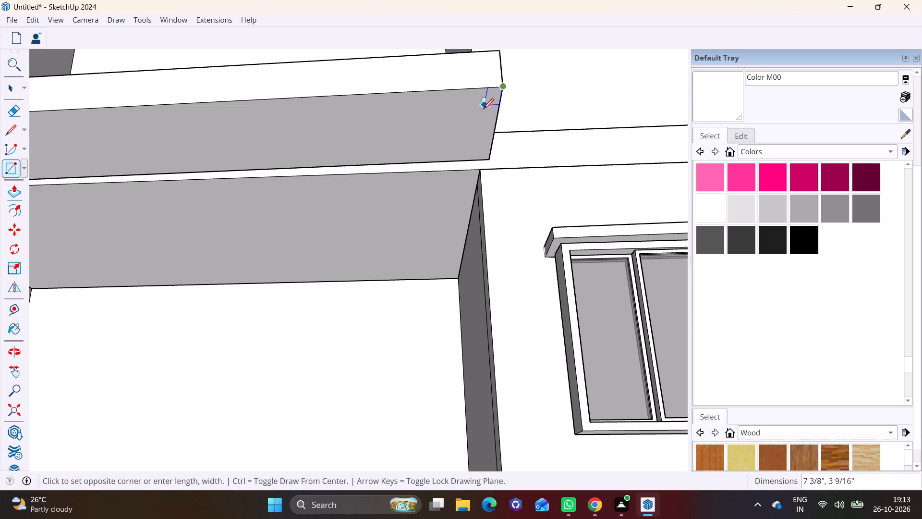
click(463, 159)
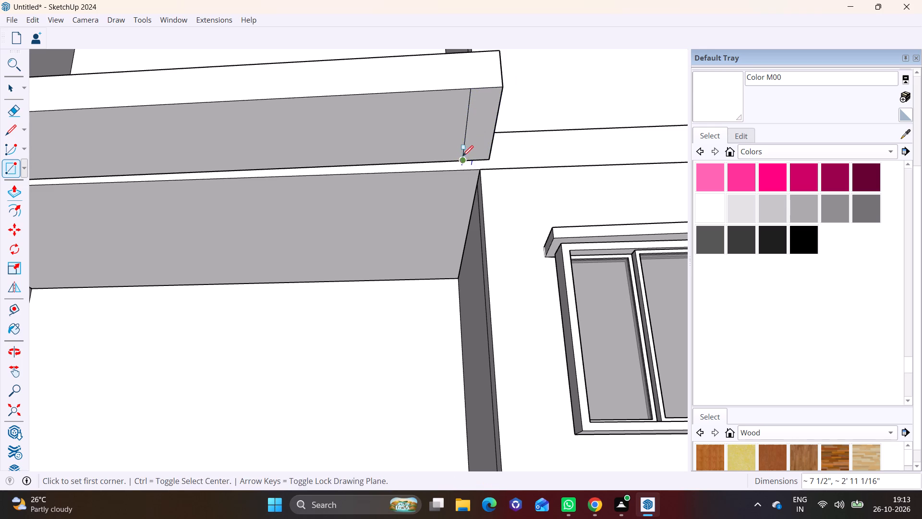
key(space)
Push/Pull the rectangle downward from the beam's end to about the level of the second-storey window's sill.
click(480, 130)
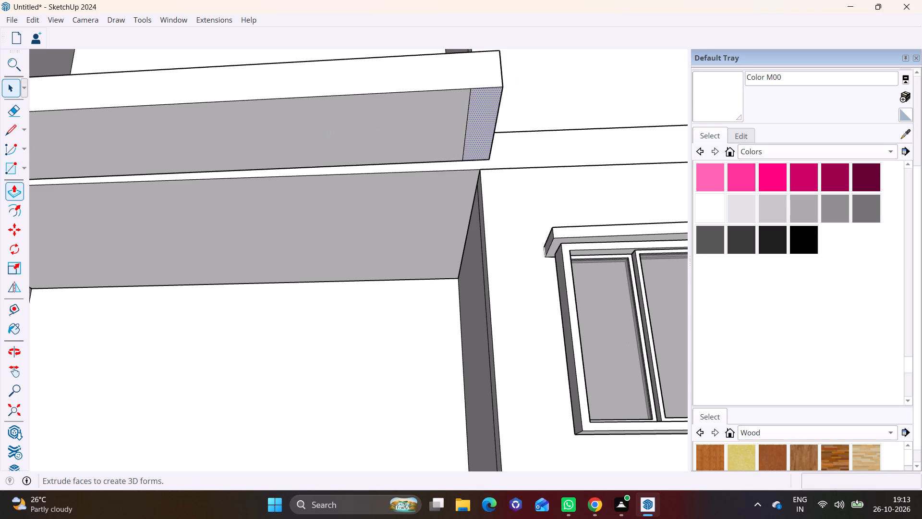
click(20, 191)
click(477, 124)
scroll(482, 187, down, 5)
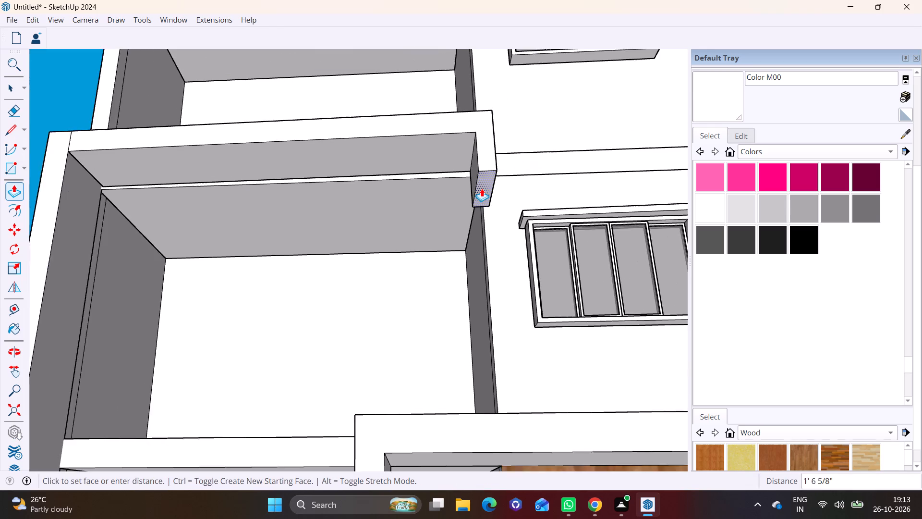
scroll(482, 188, down, 4)
middle_drag(482, 188, 470, 276)
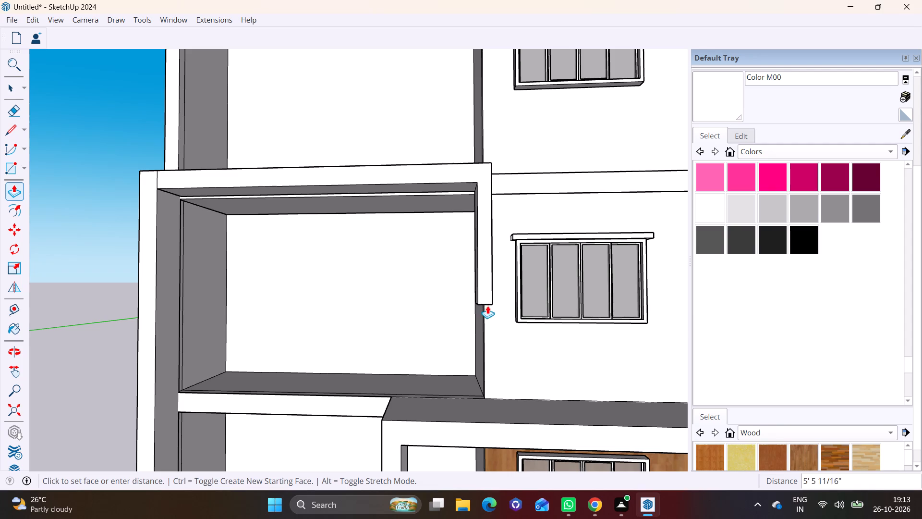
click(489, 326)
scroll(471, 300, down, 12)
key(space)
click(321, 327)
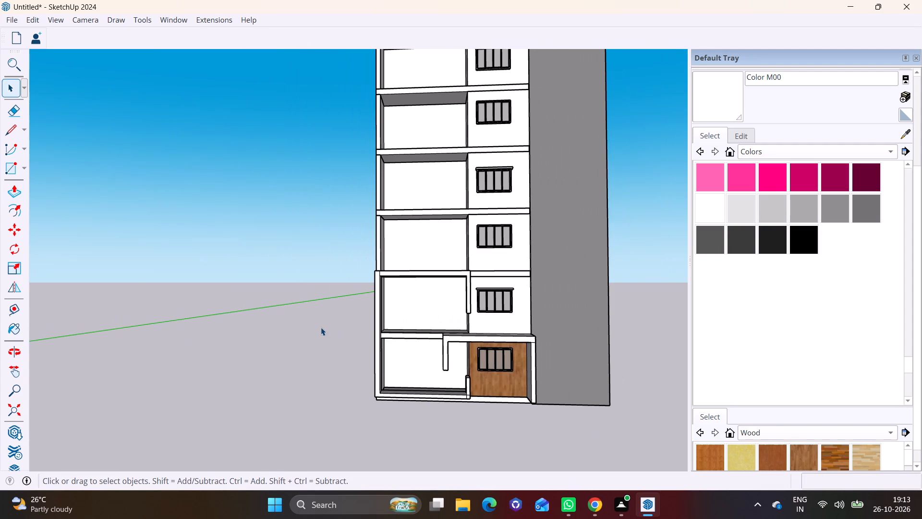
Delete the leftover vertical edges on the inner face of the side wall in the second-storey and ground-storey bays.
middle_drag(459, 308, 309, 301)
scroll(402, 331, up, 3)
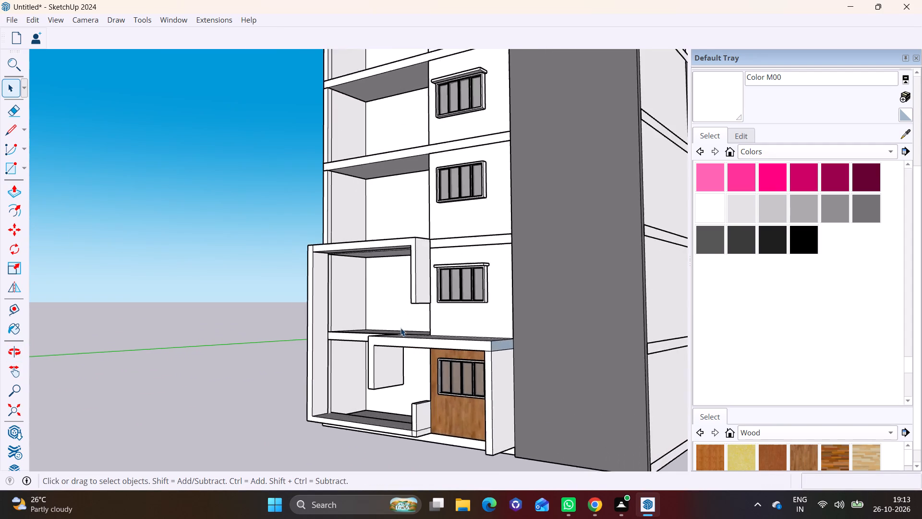
scroll(400, 328, up, 2)
shift+middle_drag(406, 323, 345, 259)
middle_drag(429, 289, 484, 297)
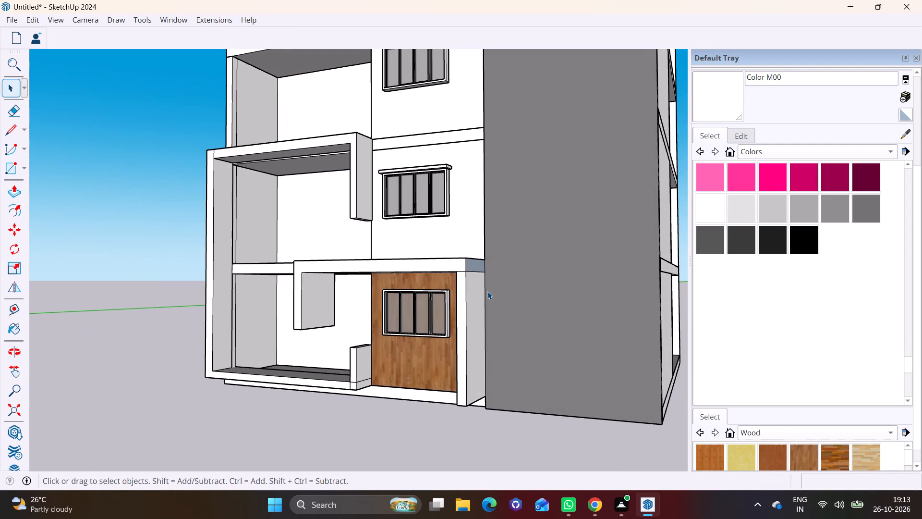
scroll(242, 217, up, 5)
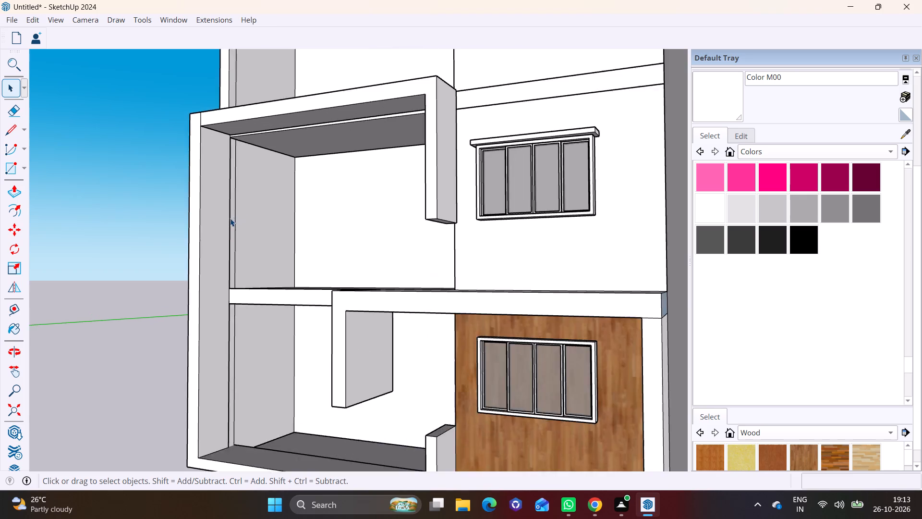
scroll(230, 218, up, 5)
middle_drag(262, 268, 114, 296)
scroll(182, 293, up, 1)
scroll(223, 275, up, 3)
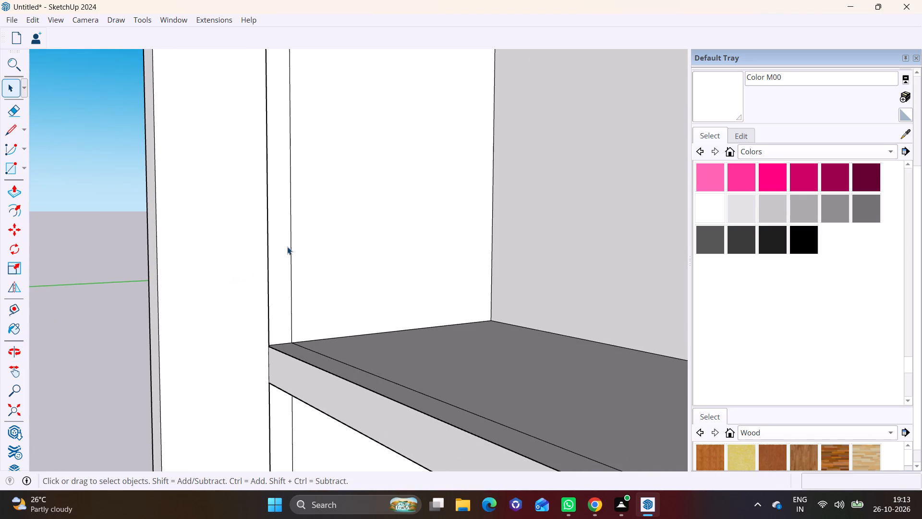
click(291, 244)
key(Delete)
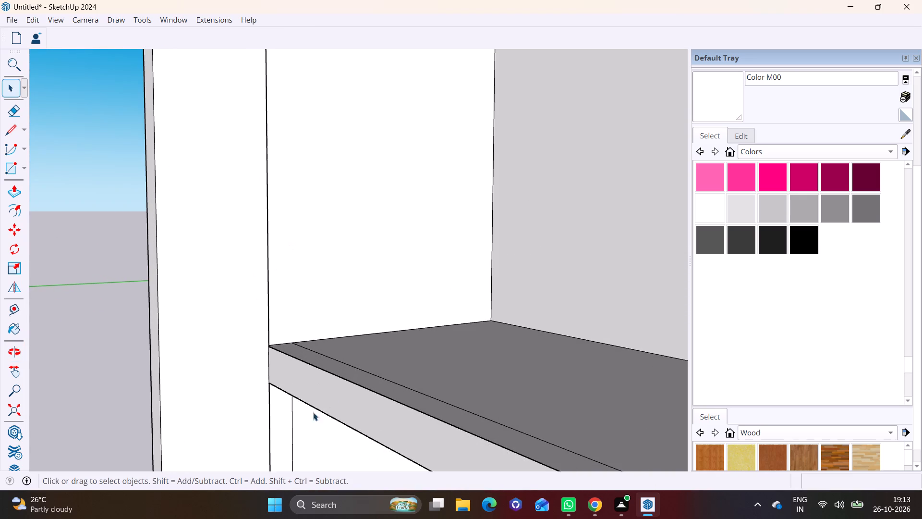
click(291, 419)
click(294, 419)
key(Delete)
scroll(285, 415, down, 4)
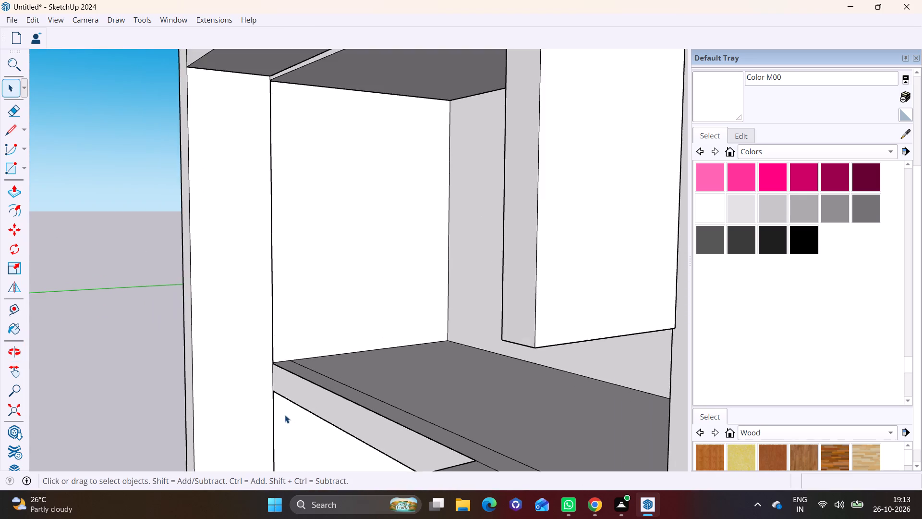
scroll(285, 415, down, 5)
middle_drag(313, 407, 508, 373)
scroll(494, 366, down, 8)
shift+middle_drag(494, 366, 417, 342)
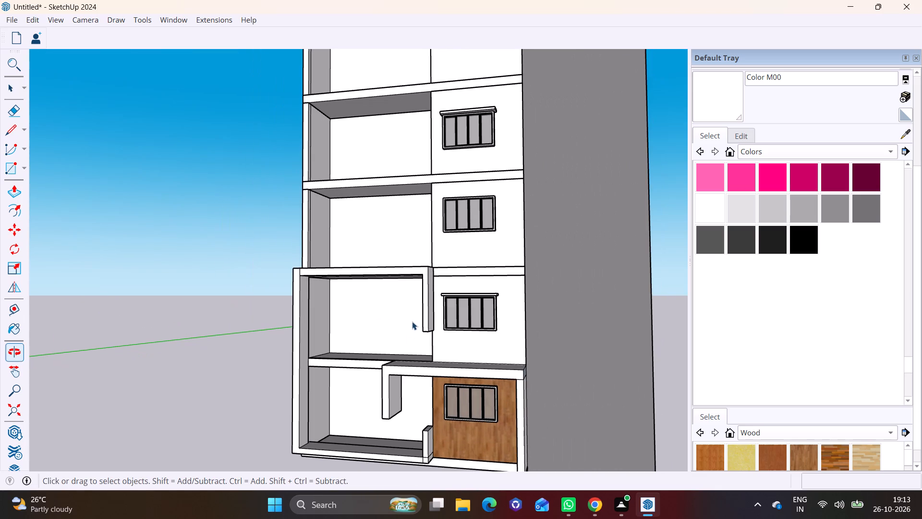
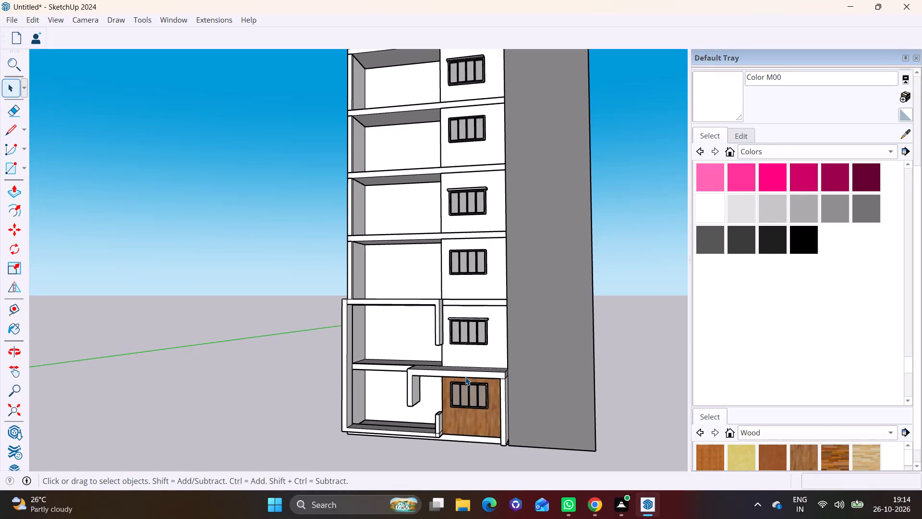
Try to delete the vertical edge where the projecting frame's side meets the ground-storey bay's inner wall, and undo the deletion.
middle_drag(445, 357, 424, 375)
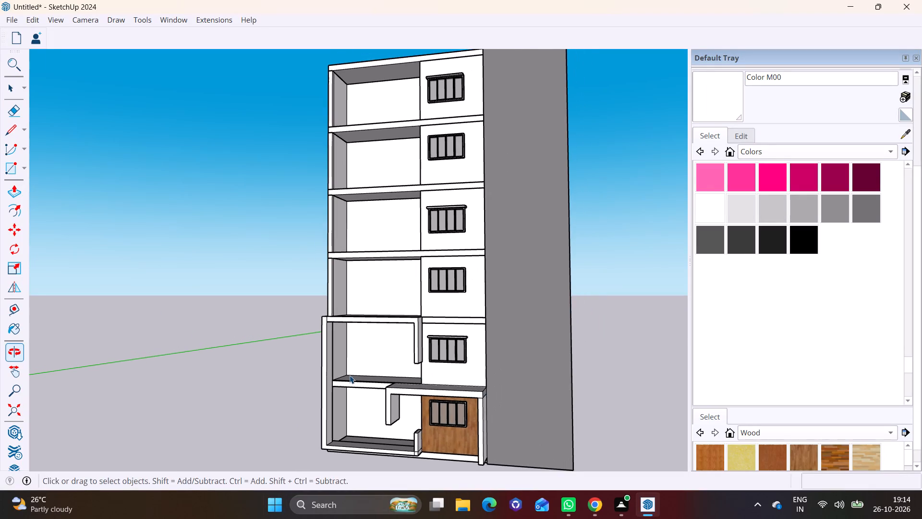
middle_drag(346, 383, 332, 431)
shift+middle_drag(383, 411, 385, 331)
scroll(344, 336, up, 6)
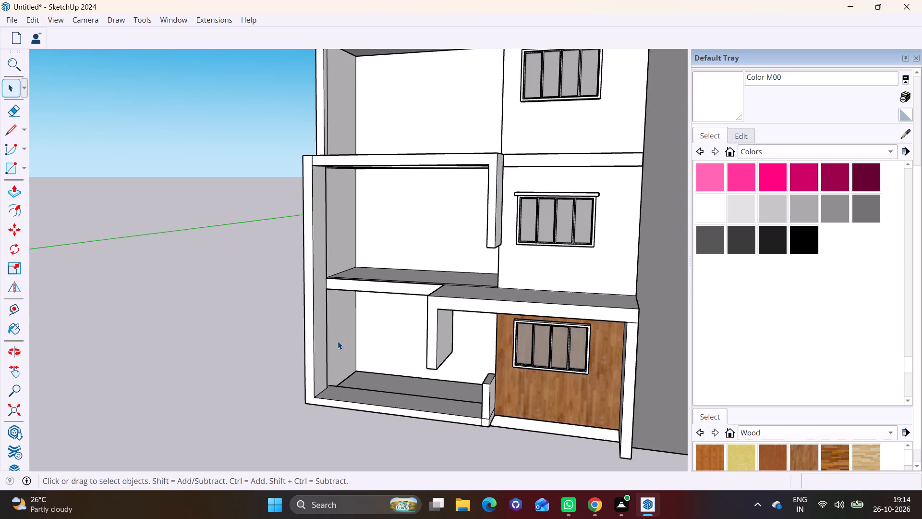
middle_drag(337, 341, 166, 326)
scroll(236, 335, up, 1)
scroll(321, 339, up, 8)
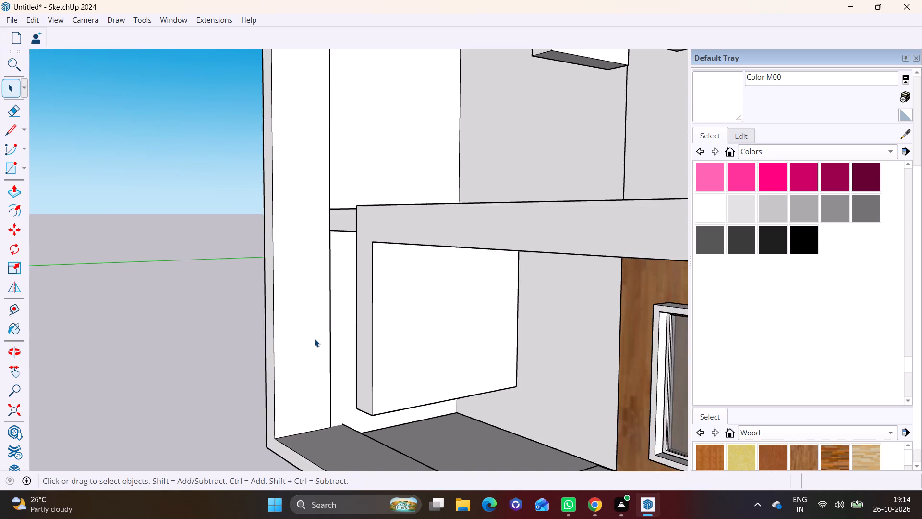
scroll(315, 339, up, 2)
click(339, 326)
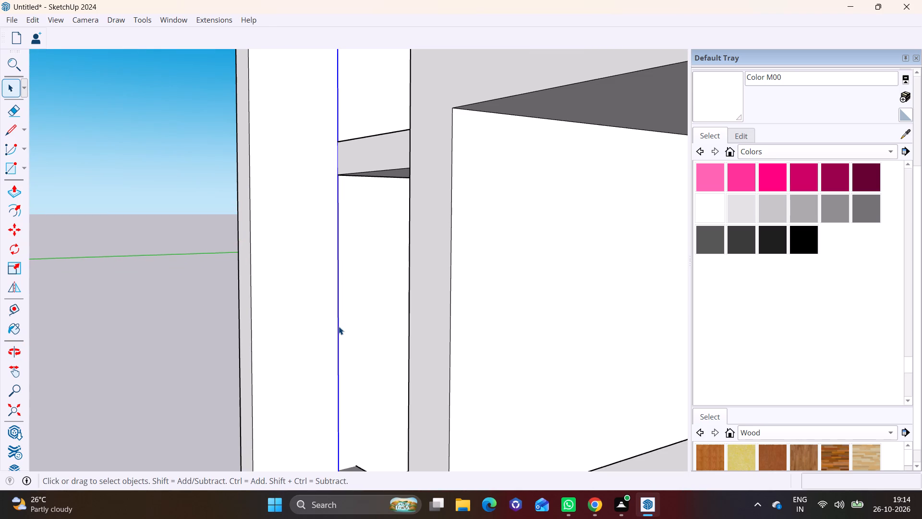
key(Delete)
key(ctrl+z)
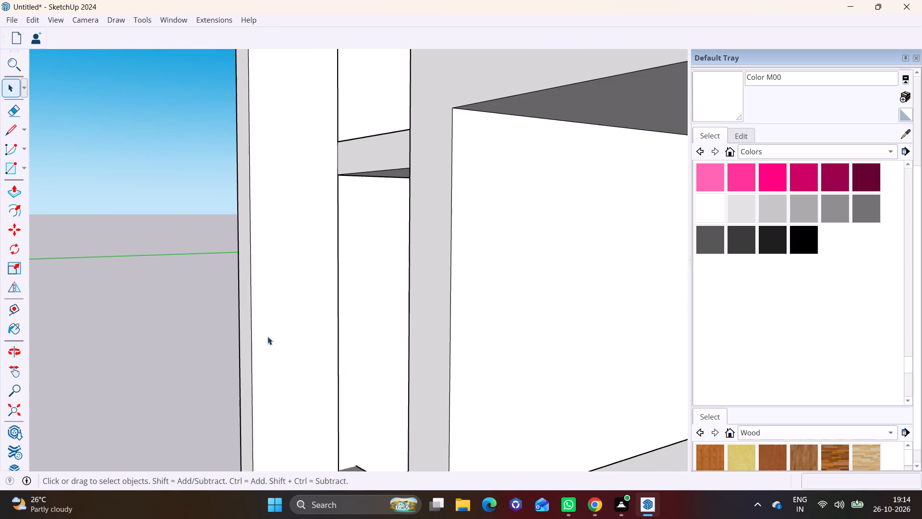
Push/Pull the underside of the projecting top beam 2 3/16" down to the level of the second-storey bay's ceiling.
scroll(269, 339, down, 10)
middle_drag(298, 319, 449, 259)
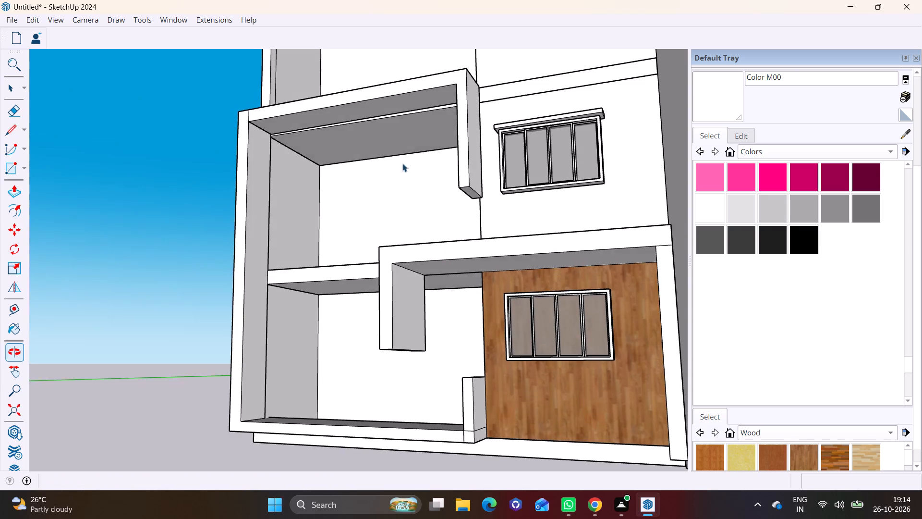
scroll(393, 64, up, 10)
middle_drag(507, 132, 725, 117)
click(493, 172)
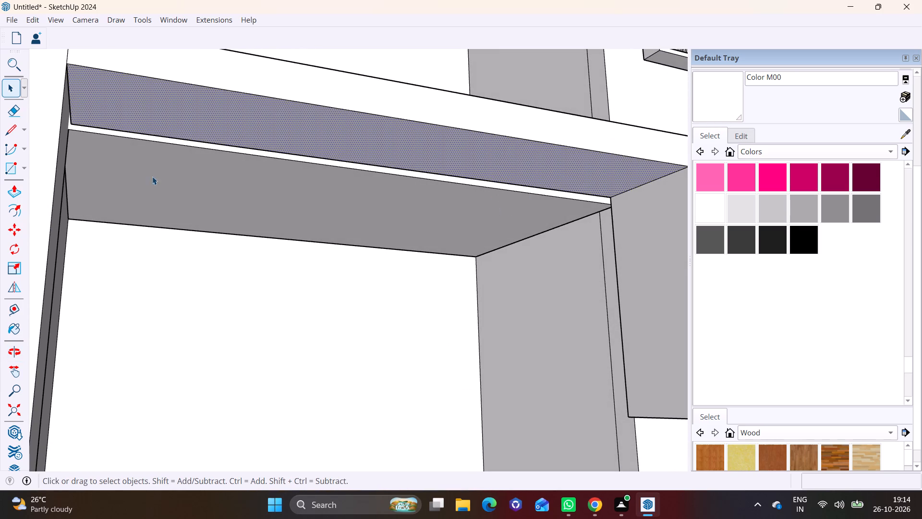
click(12, 188)
click(267, 128)
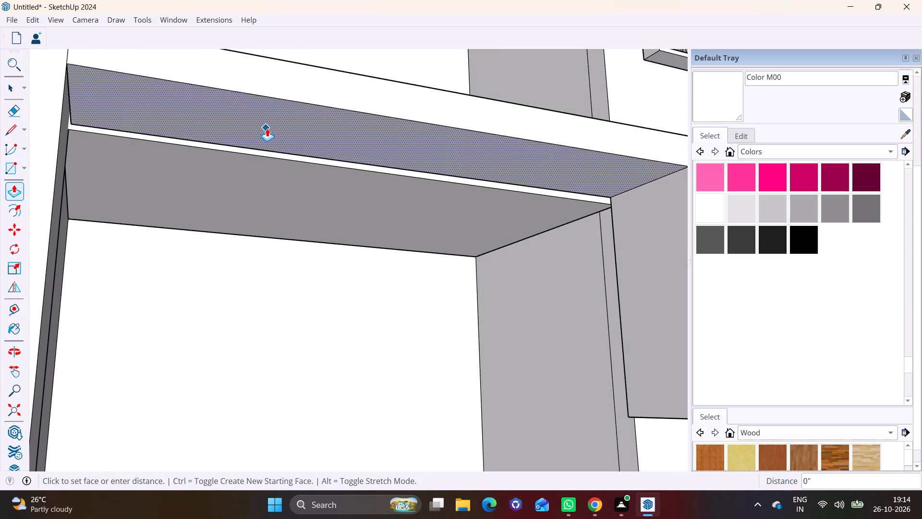
click(267, 136)
scroll(308, 190, down, 6)
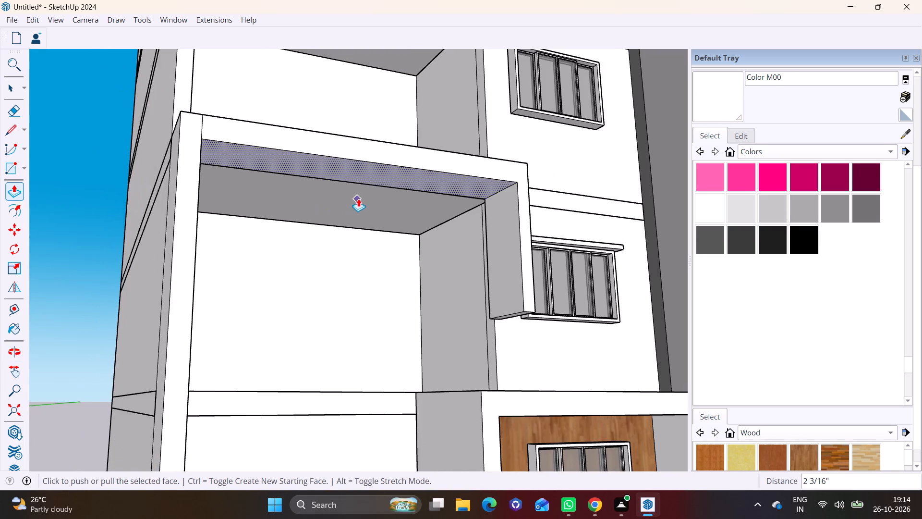
middle_drag(358, 199, 262, 312)
key(space)
Examine the projecting front frame, the entrance canopy and the open bays above them from several angles.
scroll(254, 311, down, 11)
shift+middle_drag(256, 308, 290, 213)
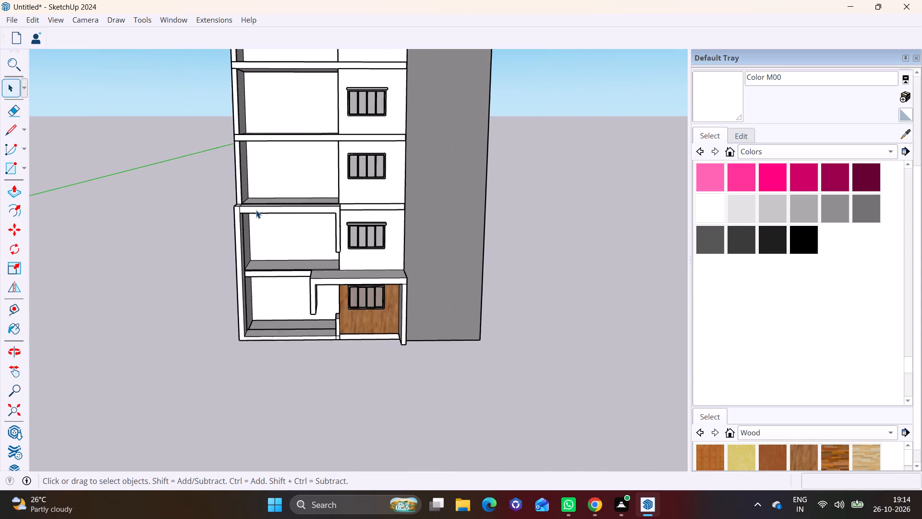
scroll(256, 210, up, 12)
middle_drag(239, 210, 245, 119)
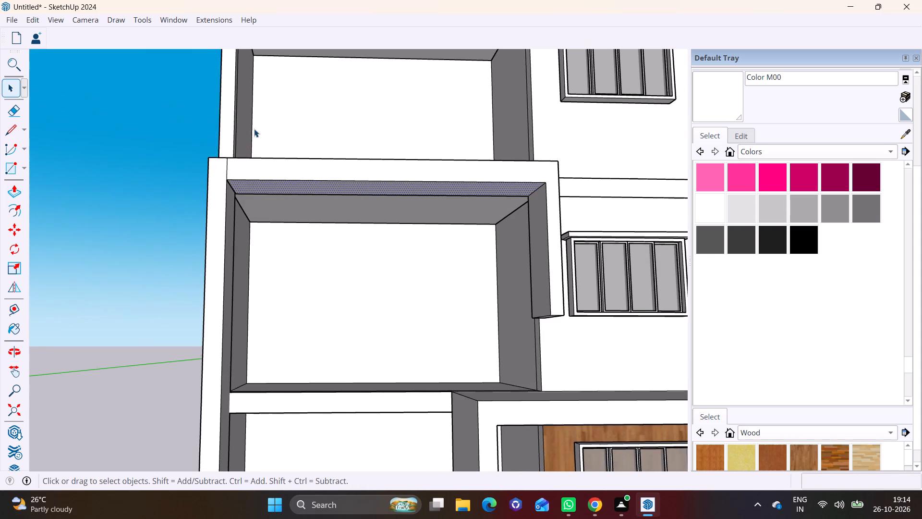
middle_drag(254, 129, 141, 271)
scroll(216, 168, up, 1)
scroll(144, 274, down, 3)
middle_drag(216, 273, 311, 145)
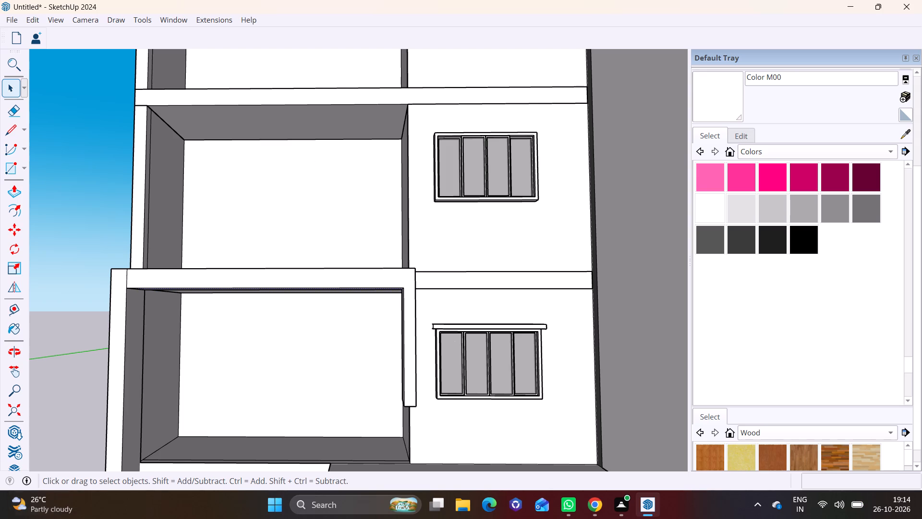
scroll(28, 518, down, 4)
scroll(190, 355, down, 14)
middle_drag(220, 336, 220, 357)
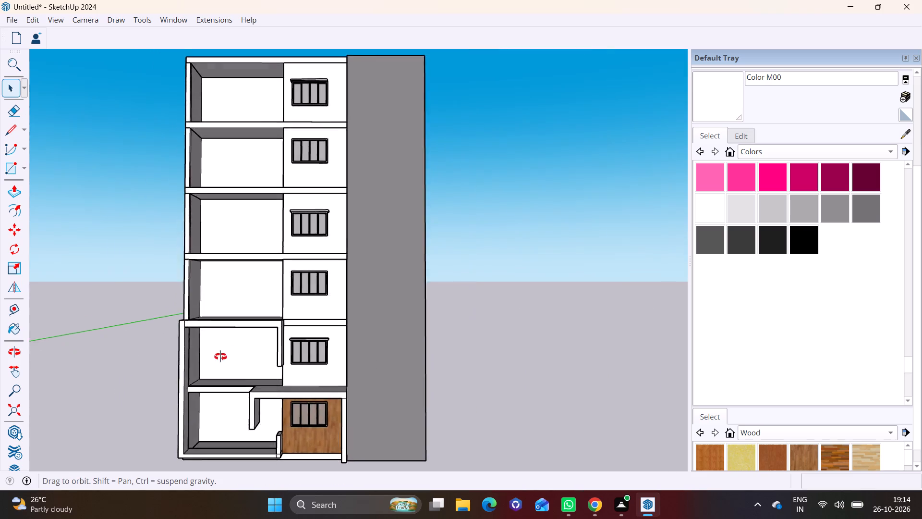
middle_drag(220, 357, 186, 390)
scroll(207, 383, up, 5)
scroll(262, 386, up, 1)
shift+middle_drag(271, 380, 314, 264)
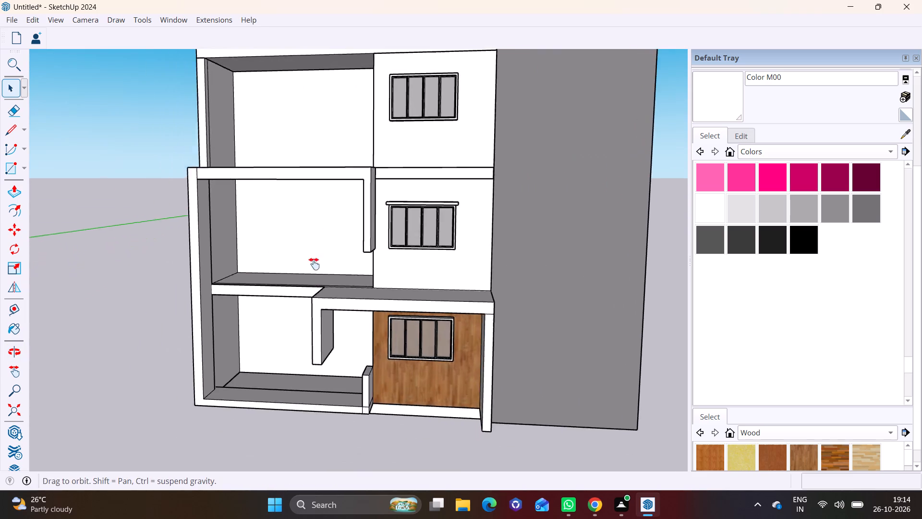
scroll(314, 264, up, 1)
shift+middle_drag(314, 264, 315, 259)
middle_drag(319, 312, 316, 290)
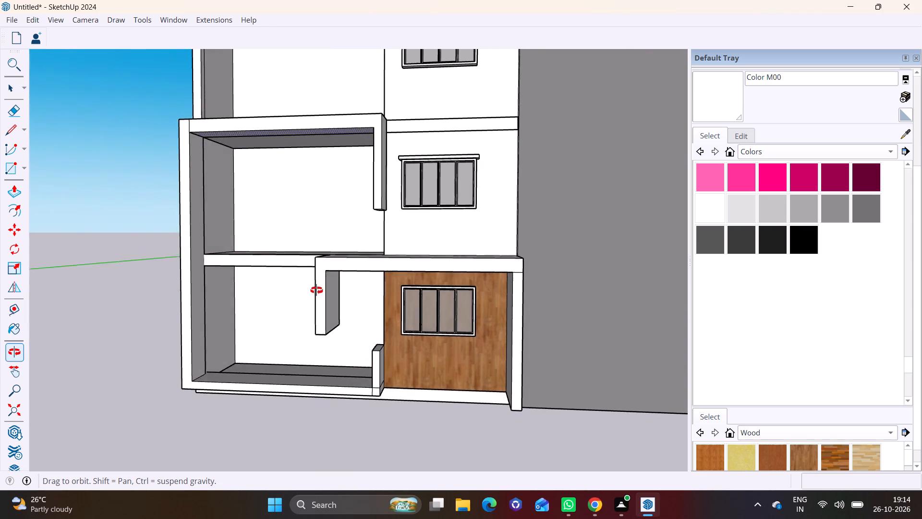
middle_drag(316, 290, 311, 277)
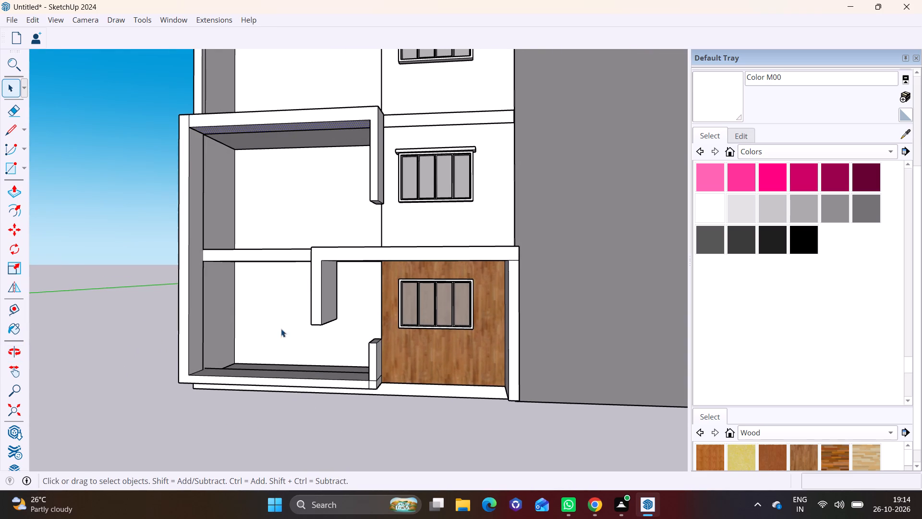
shift+middle_drag(327, 244, 367, 391)
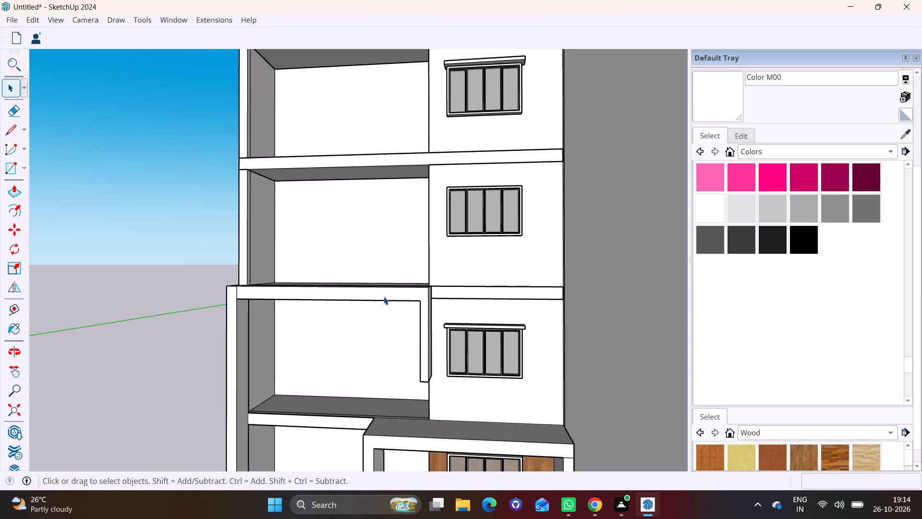
middle_drag(376, 319, 380, 387)
scroll(418, 337, up, 3)
shift+middle_drag(418, 337, 339, 341)
shift+scroll(339, 341, up, 1)
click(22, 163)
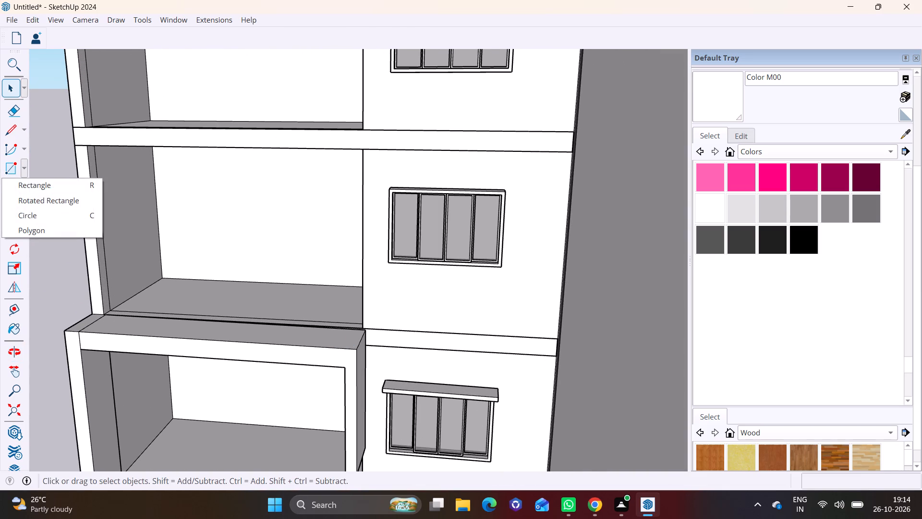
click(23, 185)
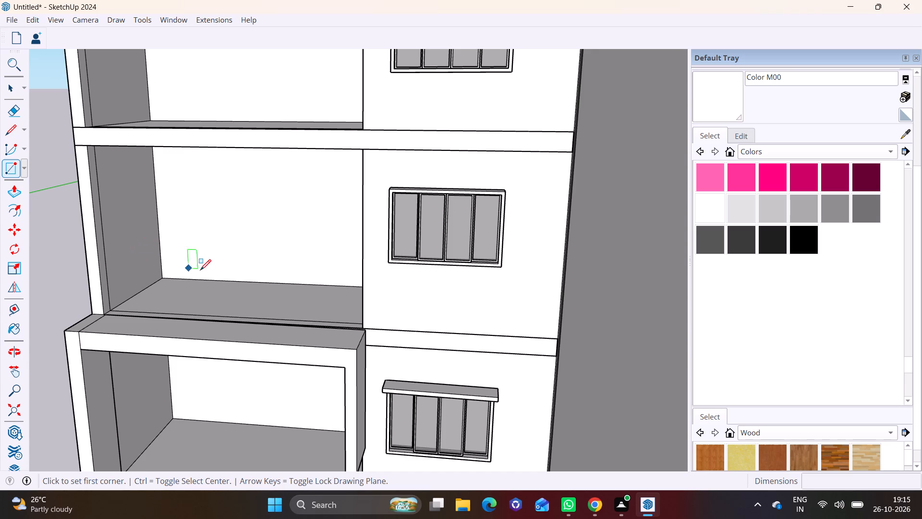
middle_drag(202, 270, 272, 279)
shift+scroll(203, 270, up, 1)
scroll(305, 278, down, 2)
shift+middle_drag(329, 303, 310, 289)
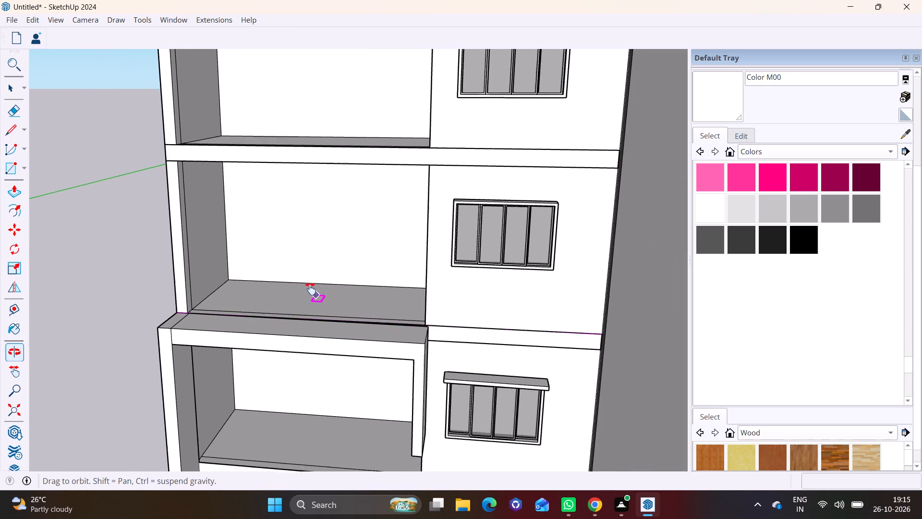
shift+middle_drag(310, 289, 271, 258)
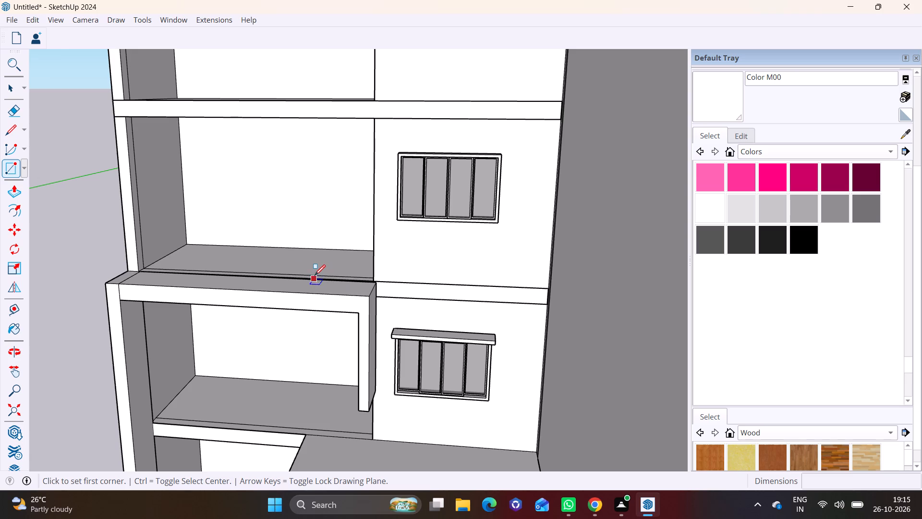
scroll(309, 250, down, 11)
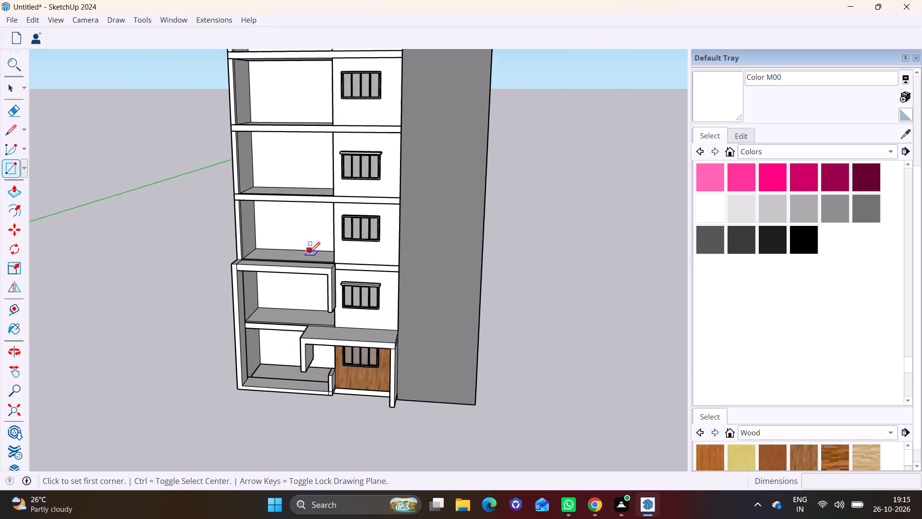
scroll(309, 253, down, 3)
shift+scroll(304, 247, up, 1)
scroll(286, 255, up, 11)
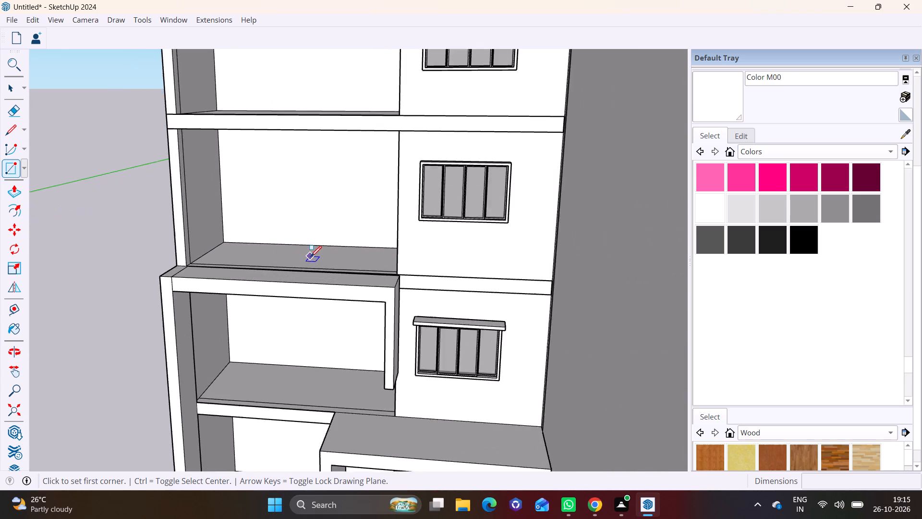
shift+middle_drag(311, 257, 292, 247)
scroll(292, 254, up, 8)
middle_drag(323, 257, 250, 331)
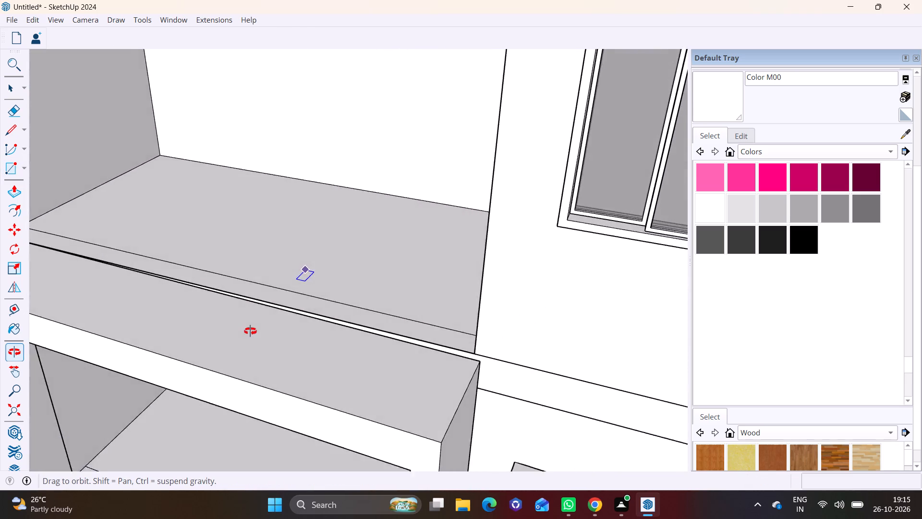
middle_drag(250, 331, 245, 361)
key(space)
Delete the leftover edges running along the front of the floors in the third- and fourth-storey open bays.
click(301, 308)
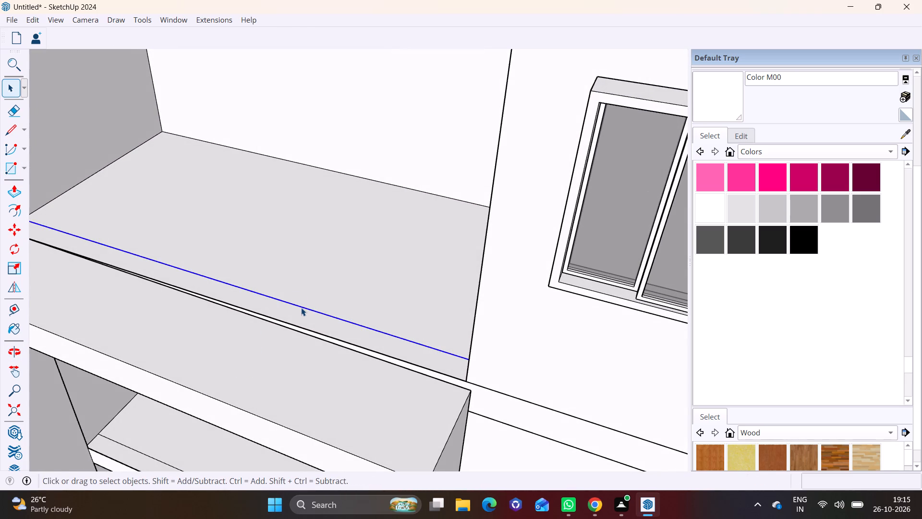
key(Delete)
scroll(303, 312, down, 7)
middle_drag(341, 362, 156, 319)
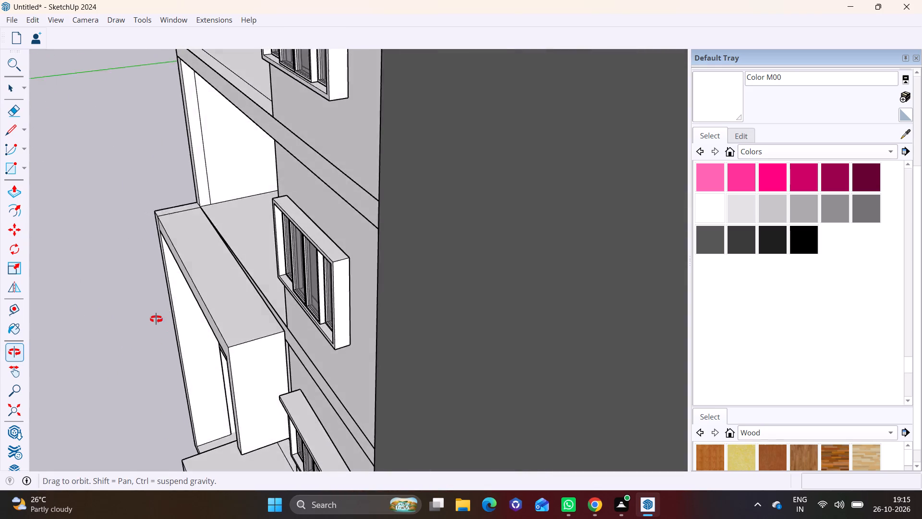
middle_drag(156, 319, 473, 244)
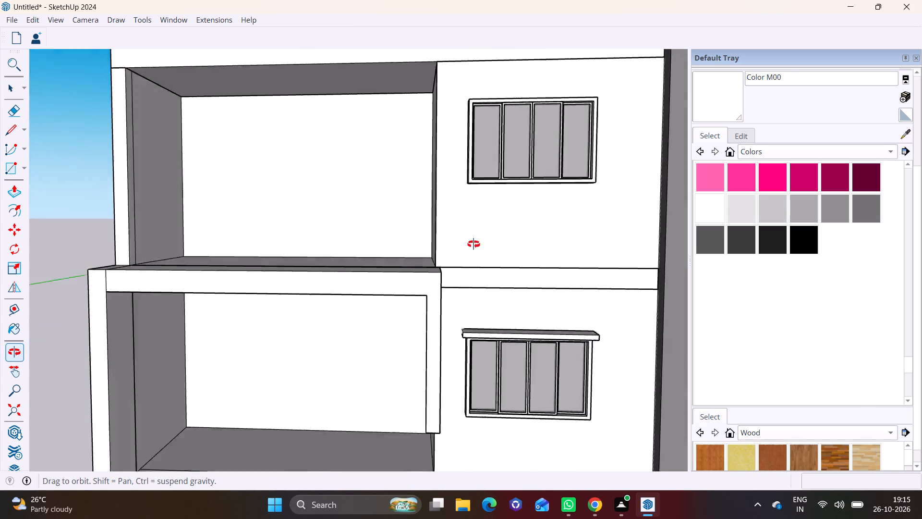
middle_drag(473, 244, 496, 272)
scroll(364, 256, down, 3)
middle_drag(314, 172, 256, 297)
scroll(256, 297, down, 1)
scroll(249, 248, up, 4)
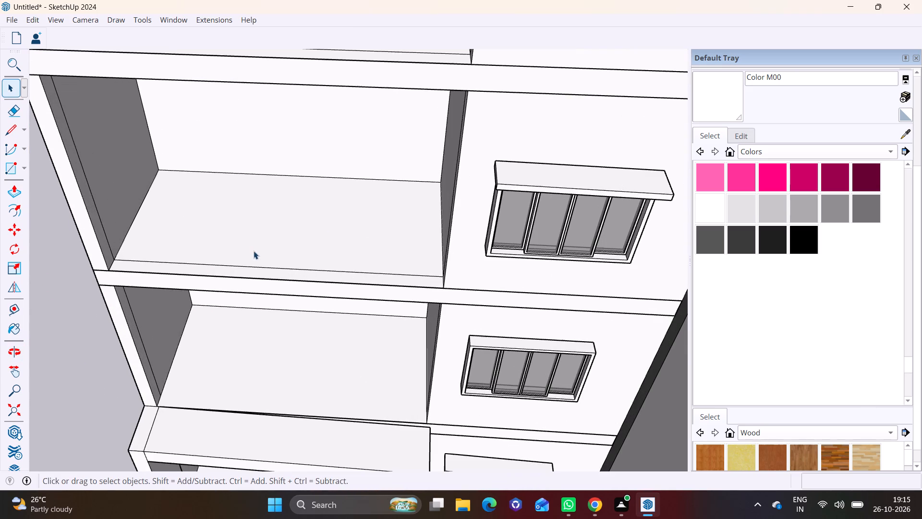
click(256, 266)
key(BackSpace)
key(Delete)
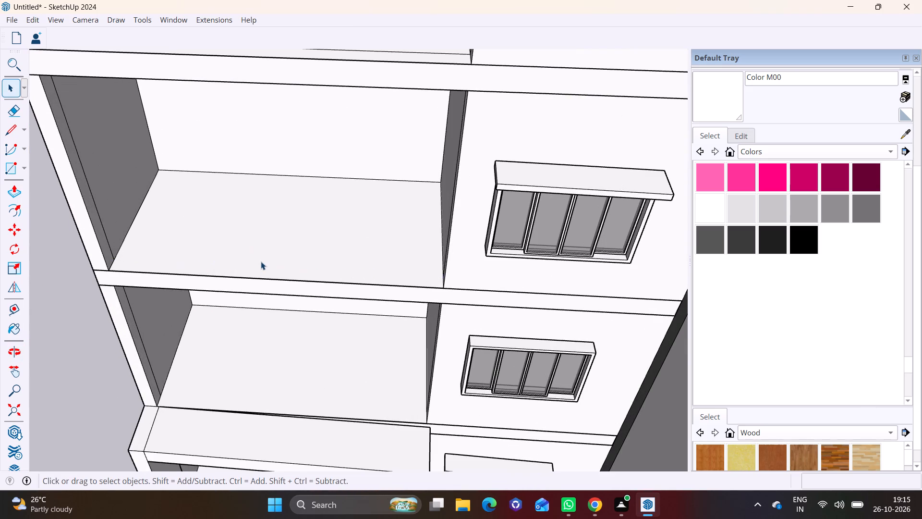
Delete the leftover edges running along the front of the floors in the fifth-storey and top-storey open bays.
scroll(261, 261, down, 4)
click(278, 131)
key(Delete)
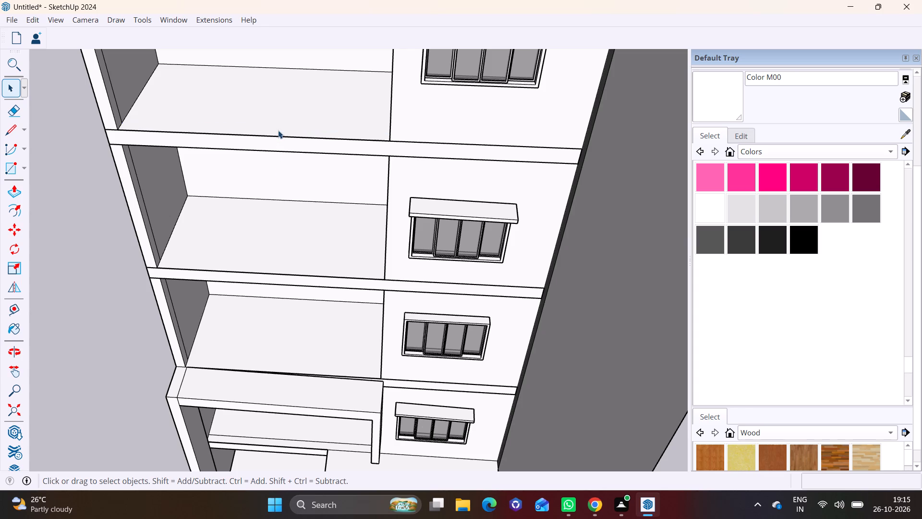
scroll(278, 130, down, 7)
shift+middle_drag(271, 137, 271, 267)
shift+scroll(273, 254, down, 1)
scroll(263, 197, up, 7)
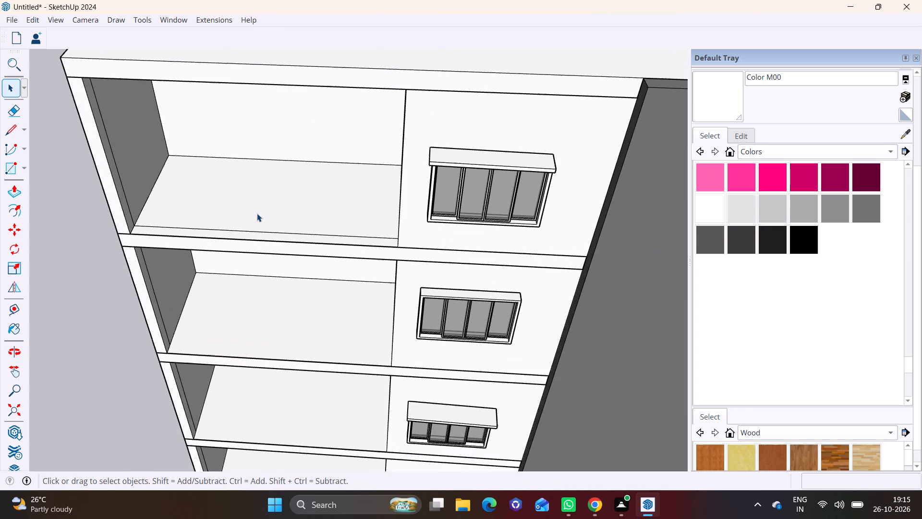
click(246, 230)
key(Delete)
Delete the leftover edge running along the front of the second-storey bay's floor, behind the projecting frame.
scroll(246, 240, down, 3)
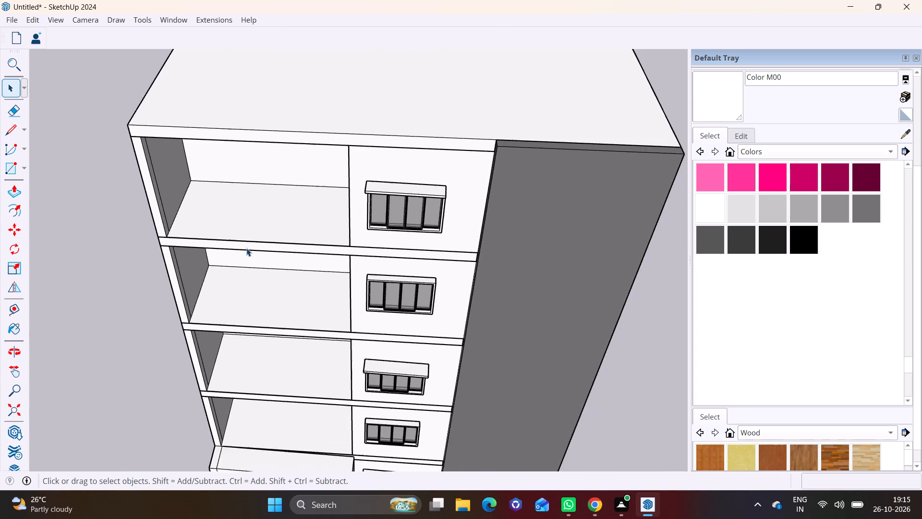
scroll(246, 248, down, 5)
middle_drag(257, 296, 263, 218)
scroll(233, 346, up, 1)
middle_drag(239, 340, 284, 199)
scroll(371, 339, up, 4)
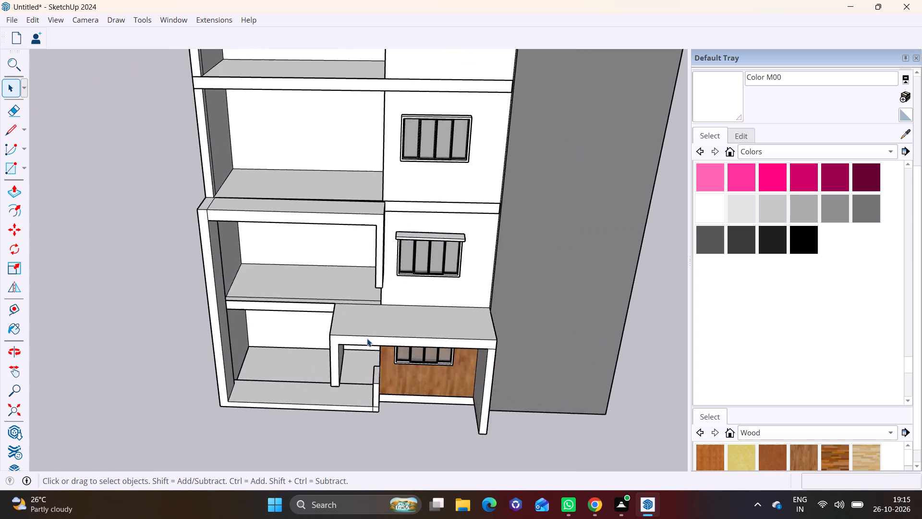
scroll(367, 338, up, 3)
middle_drag(352, 291, 337, 319)
scroll(337, 319, down, 1)
scroll(337, 319, up, 4)
click(340, 290)
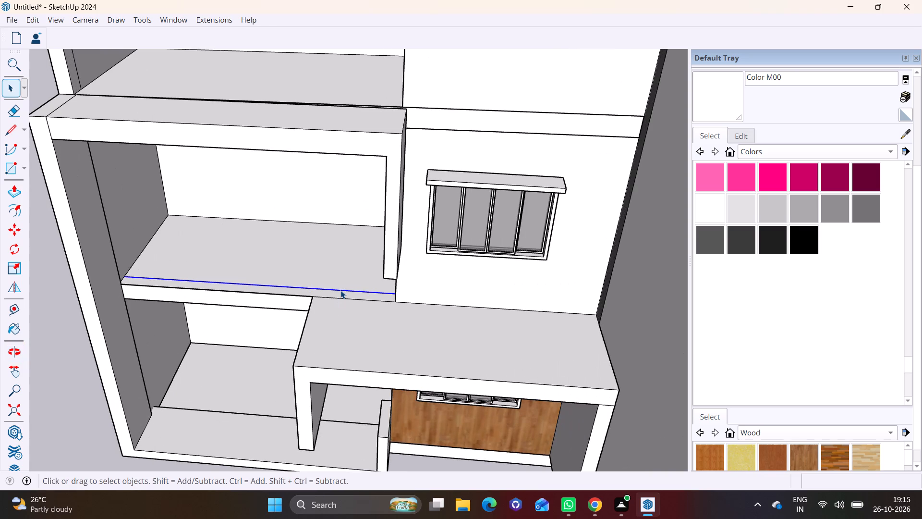
key(Delete)
scroll(335, 306, down, 6)
shift+middle_drag(310, 316, 331, 251)
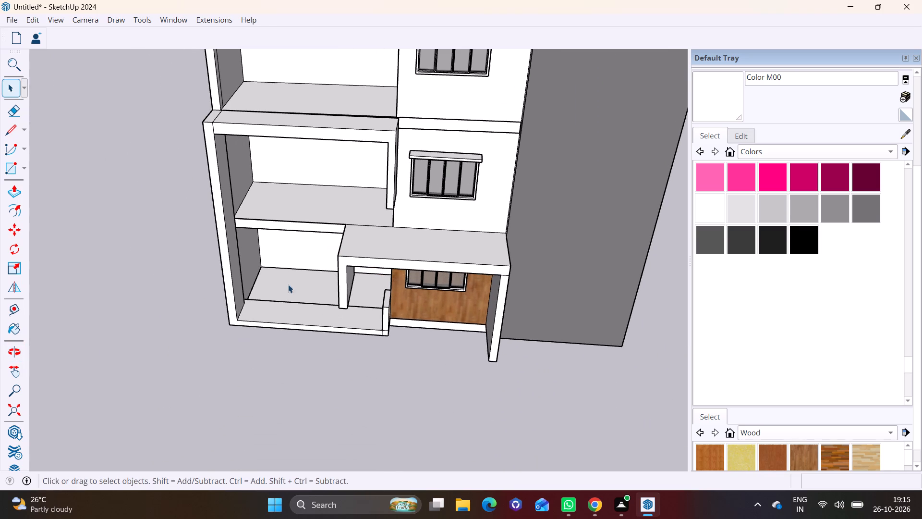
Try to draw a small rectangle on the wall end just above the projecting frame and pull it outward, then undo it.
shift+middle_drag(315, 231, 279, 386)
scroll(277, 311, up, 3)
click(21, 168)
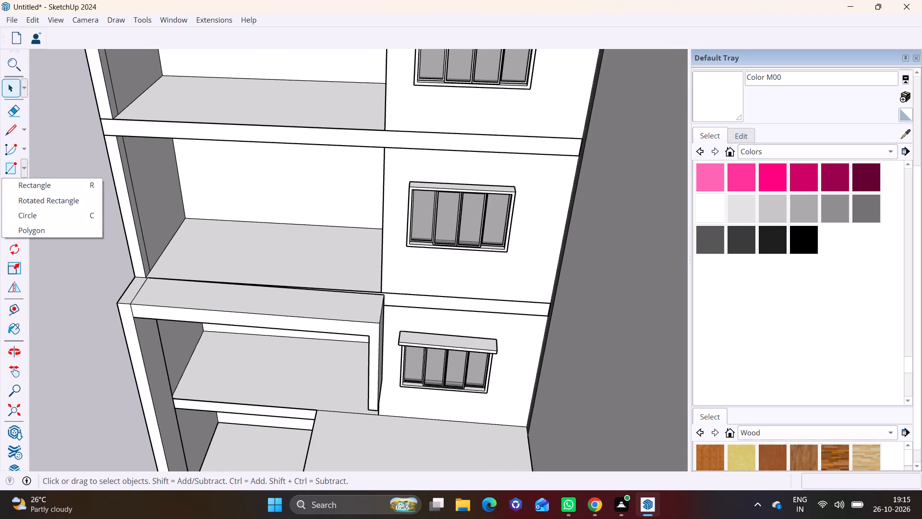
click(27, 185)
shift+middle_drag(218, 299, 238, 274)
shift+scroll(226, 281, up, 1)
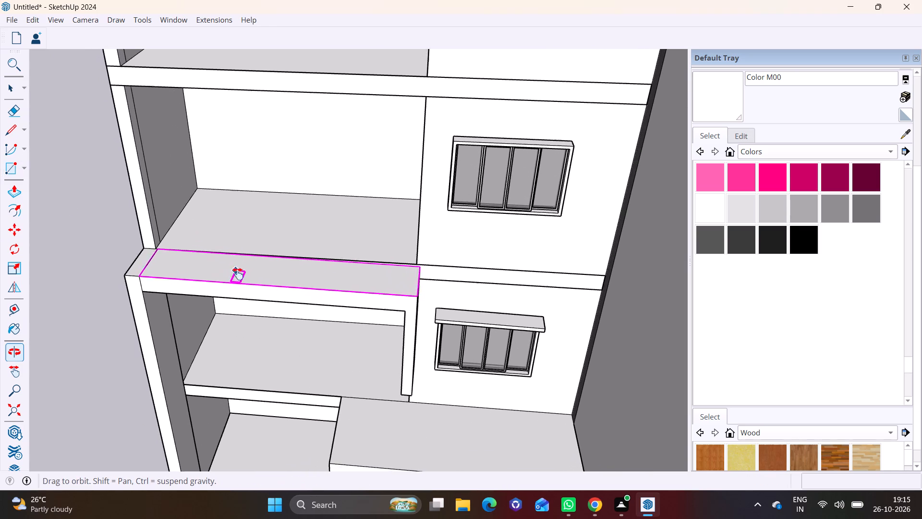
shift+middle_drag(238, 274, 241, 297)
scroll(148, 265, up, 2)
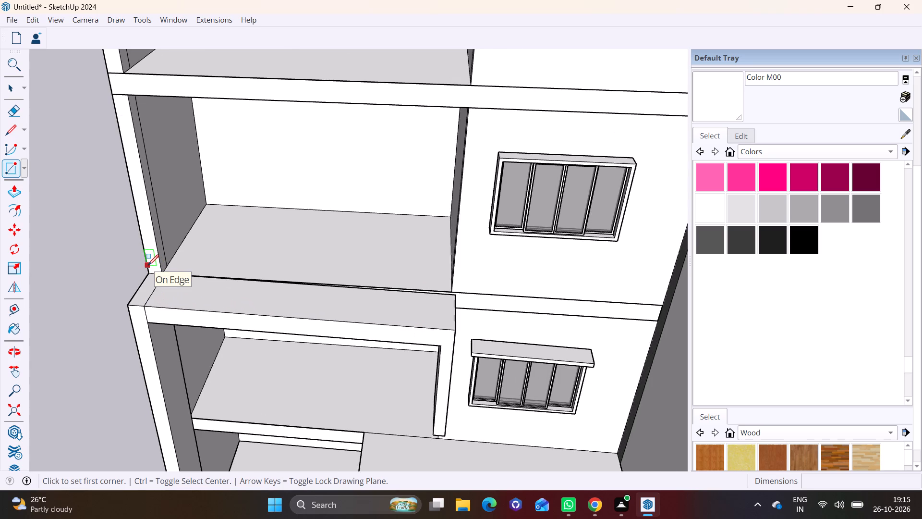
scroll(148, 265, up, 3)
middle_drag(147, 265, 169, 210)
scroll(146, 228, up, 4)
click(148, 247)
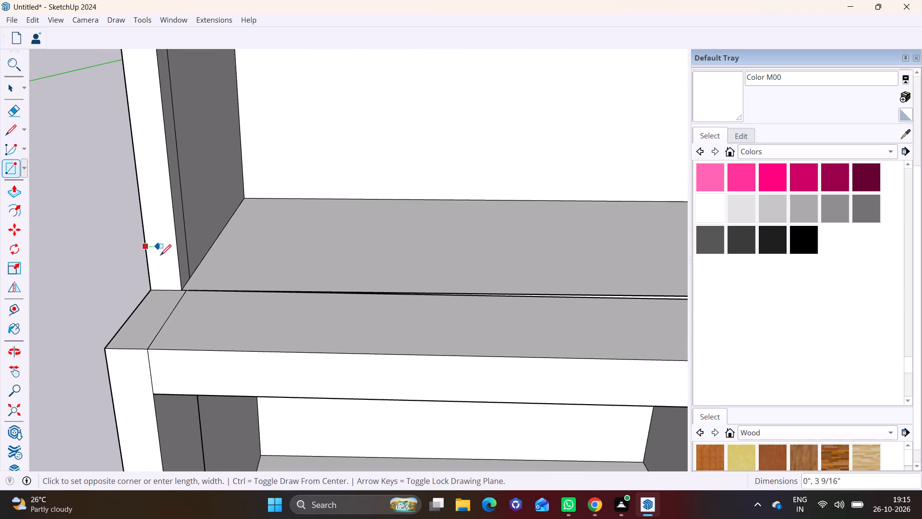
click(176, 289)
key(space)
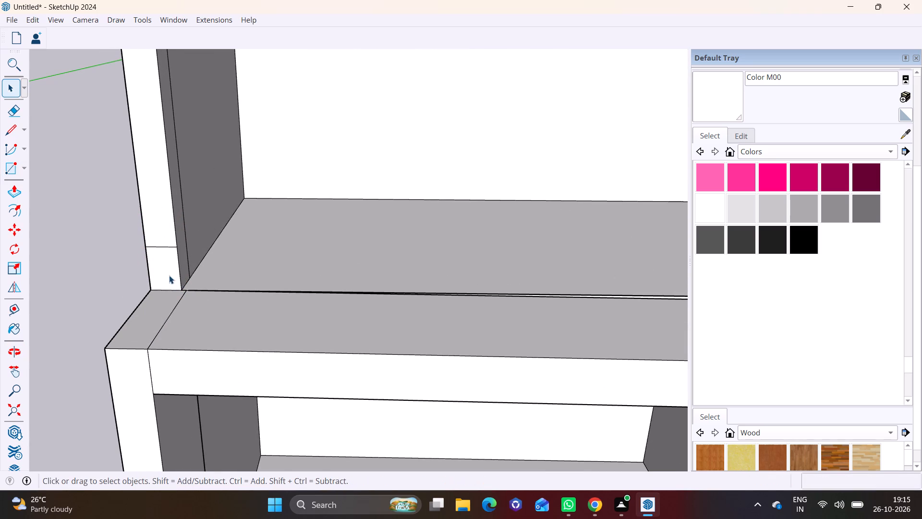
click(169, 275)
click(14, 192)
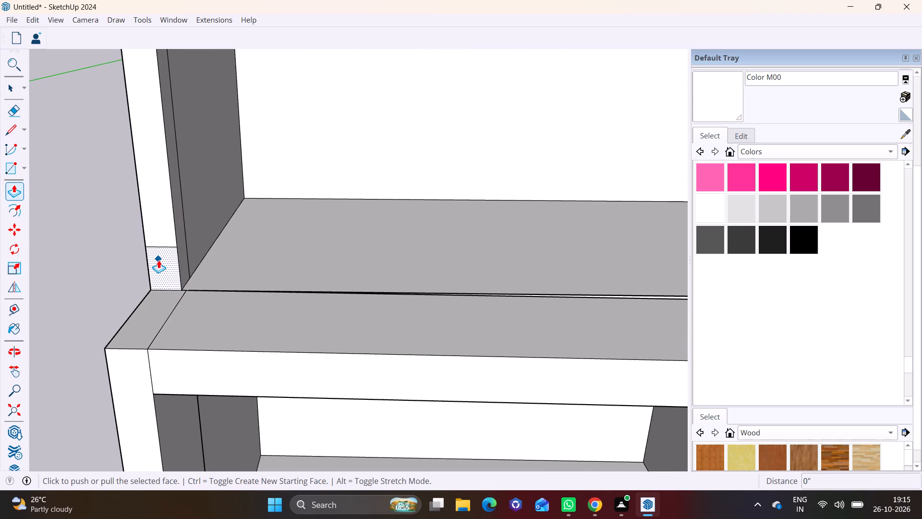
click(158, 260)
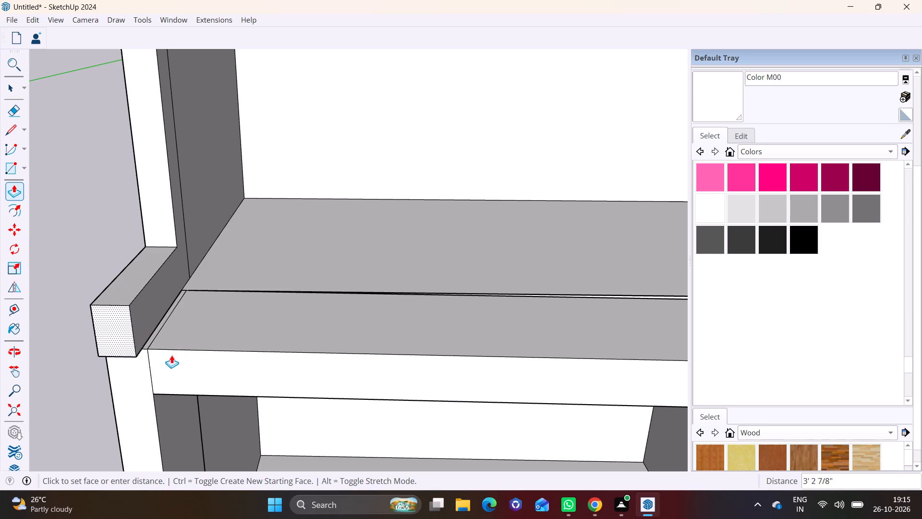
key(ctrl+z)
Draw a narrow rectangle on the third-storey wall end just above the projecting frame and pull it forward about 2' 11".
scroll(153, 287, up, 1)
click(24, 169)
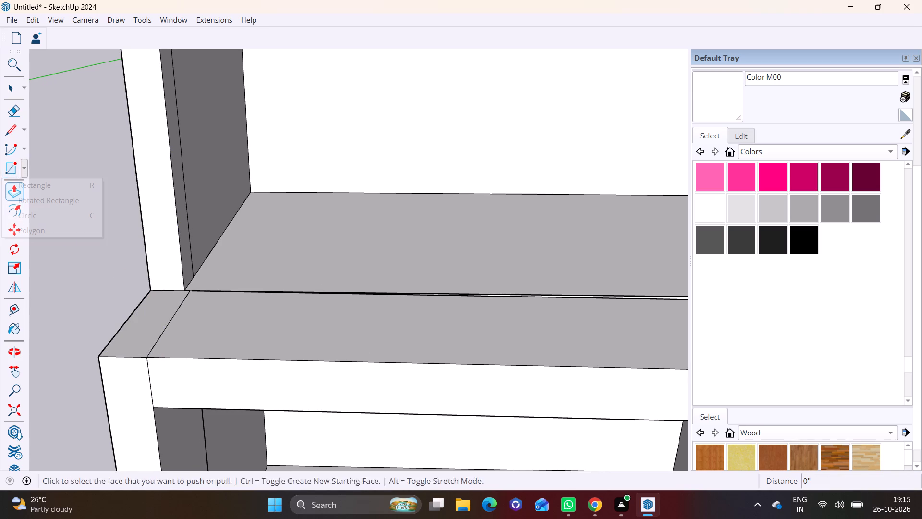
click(28, 184)
scroll(174, 265, up, 4)
drag(139, 287, 146, 287)
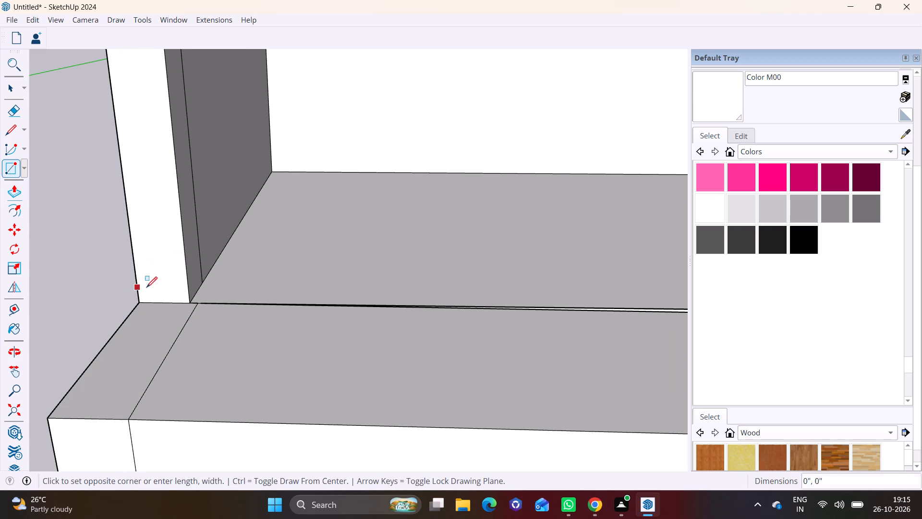
drag(146, 287, 143, 287)
click(185, 258)
key(space)
click(171, 270)
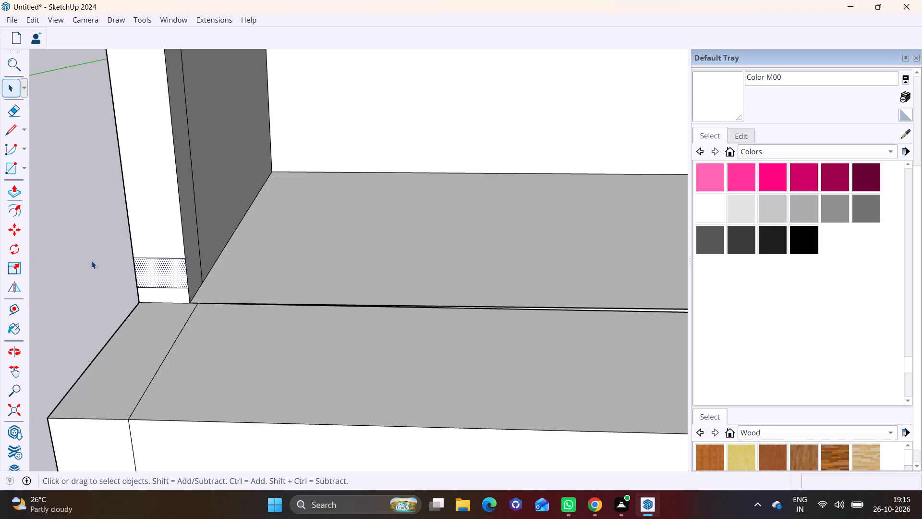
click(16, 187)
click(176, 266)
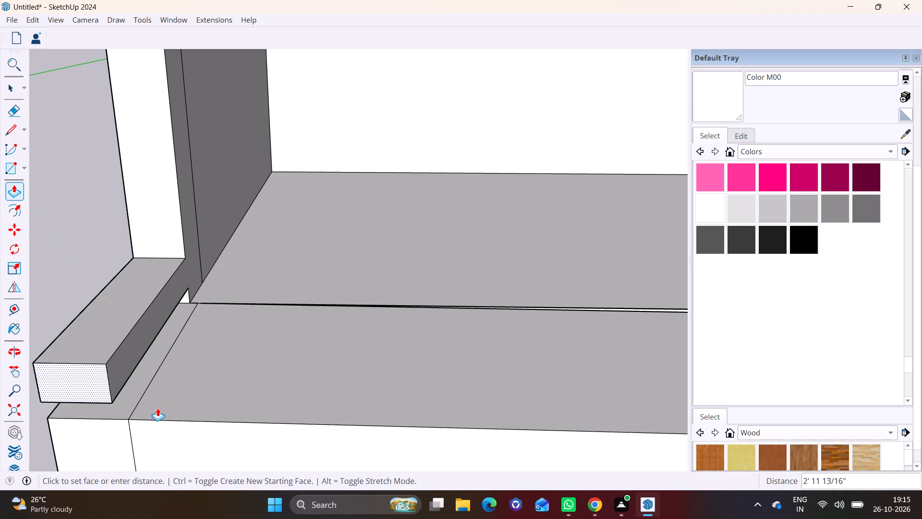
click(180, 423)
Pull the top of the projecting block up past the third and fourth storeys, level with the fifth-storey floor.
scroll(120, 347, down, 5)
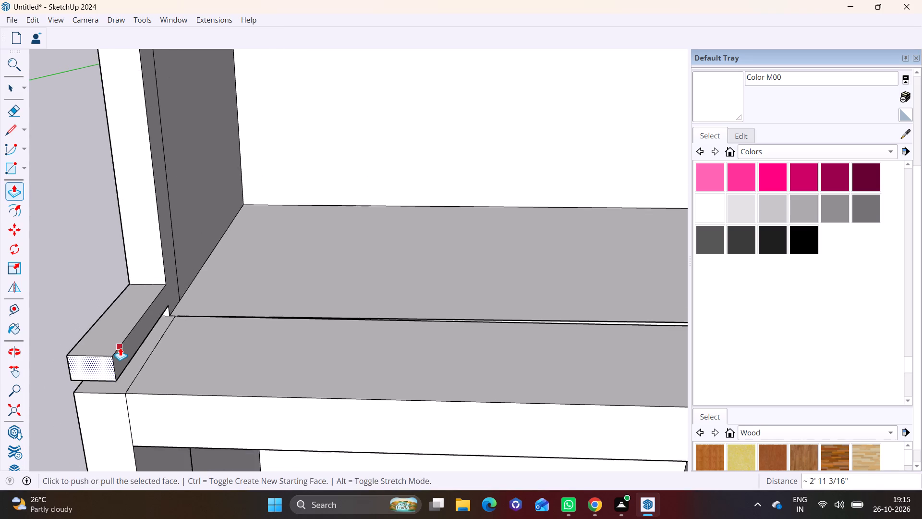
scroll(120, 347, down, 4)
shift+middle_drag(131, 334, 143, 415)
scroll(144, 406, down, 4)
key(space)
click(140, 401)
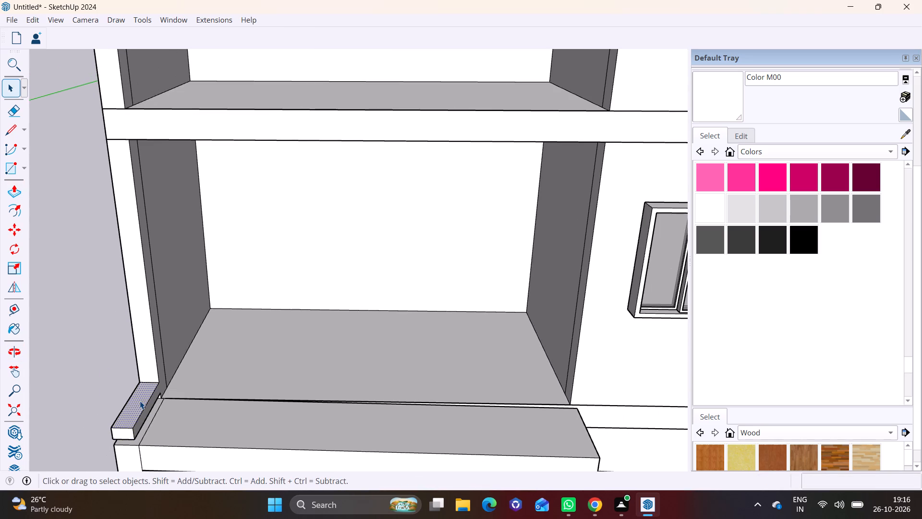
click(15, 192)
click(137, 396)
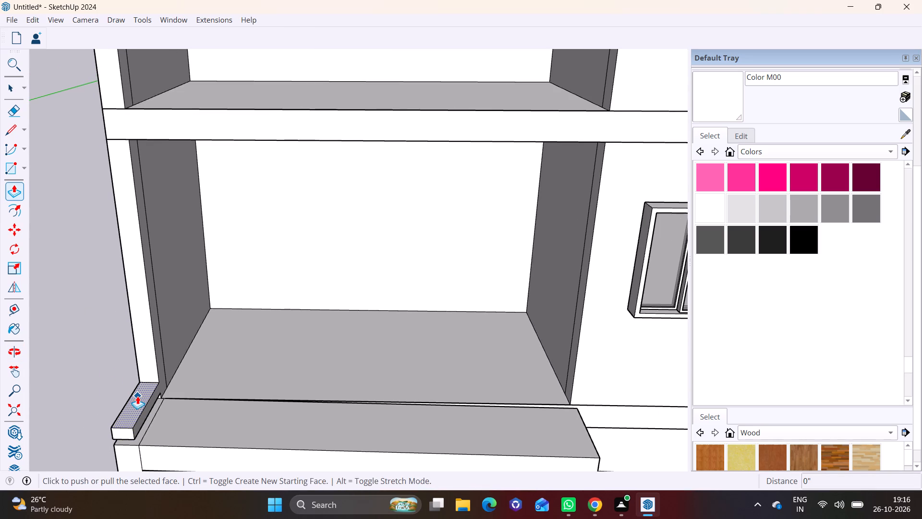
scroll(117, 220, down, 7)
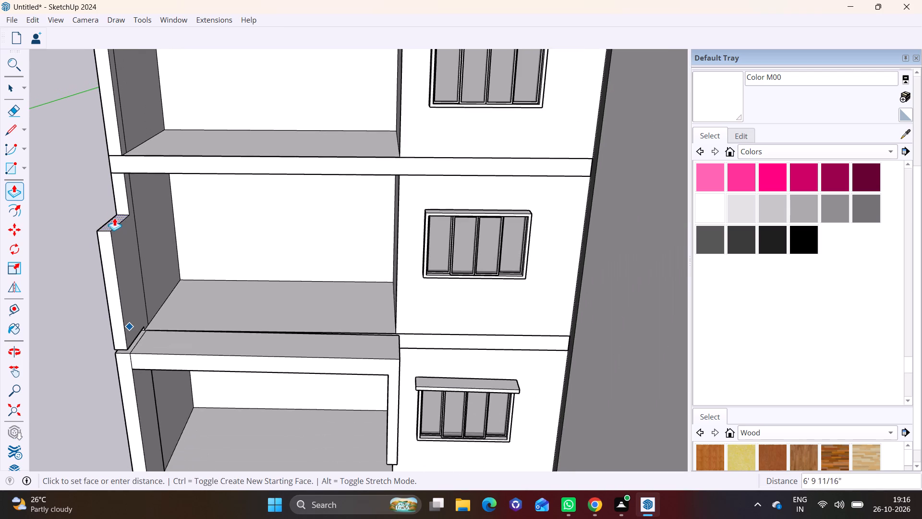
shift+middle_drag(112, 214, 109, 303)
drag(109, 303, 109, 252)
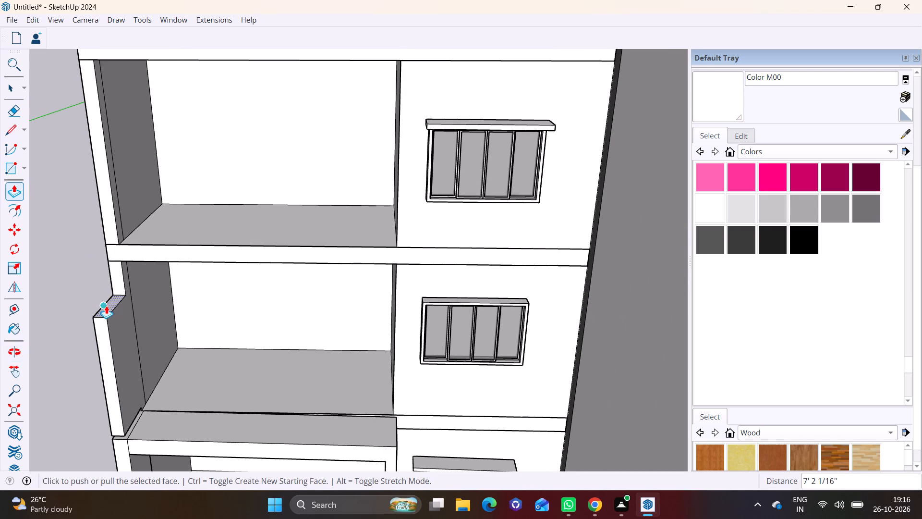
click(106, 306)
drag(110, 304, 114, 289)
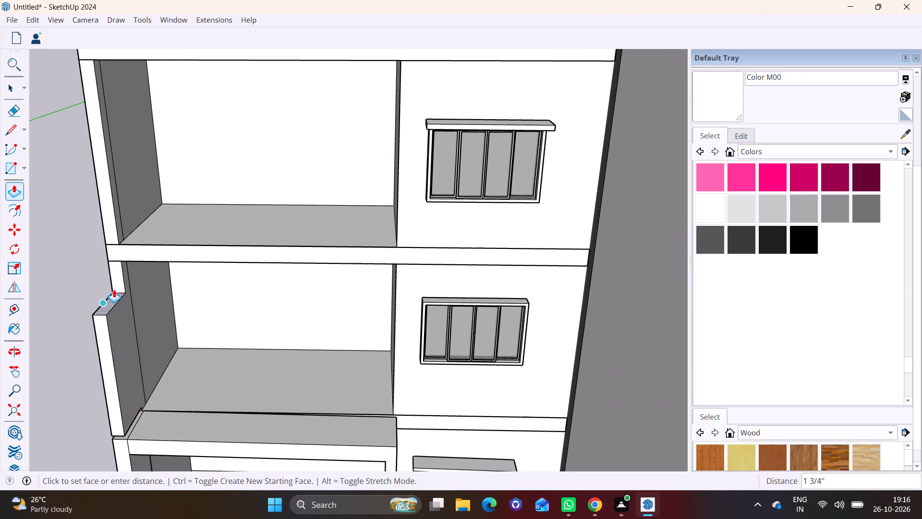
drag(114, 289, 114, 125)
shift+middle_drag(116, 137, 122, 350)
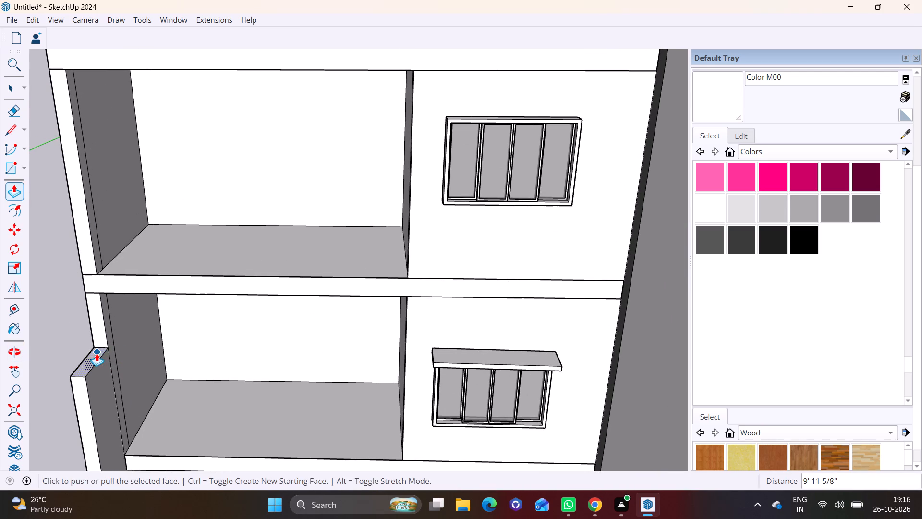
drag(97, 353, 109, 272)
click(109, 272)
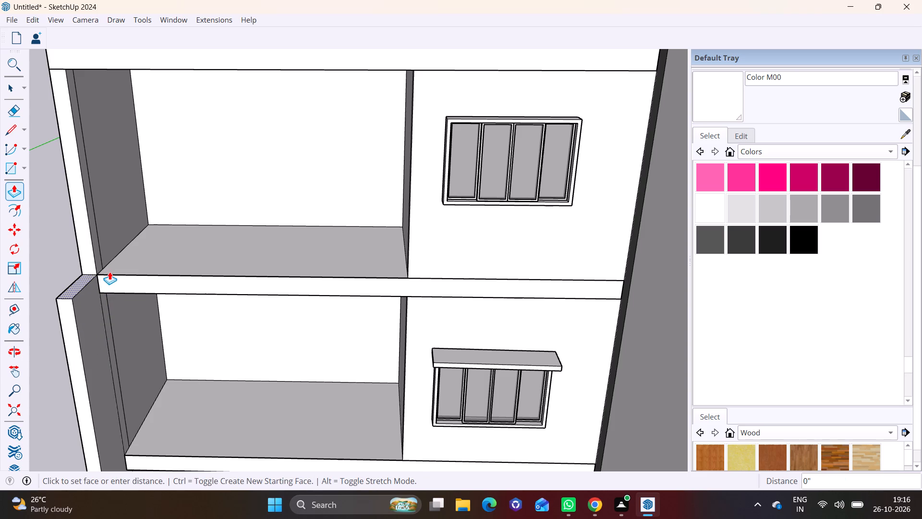
click(103, 273)
Delete the leftover vertical edges on the inner side wall of the fourth- and fifth-storey open bays.
scroll(102, 295, up, 6)
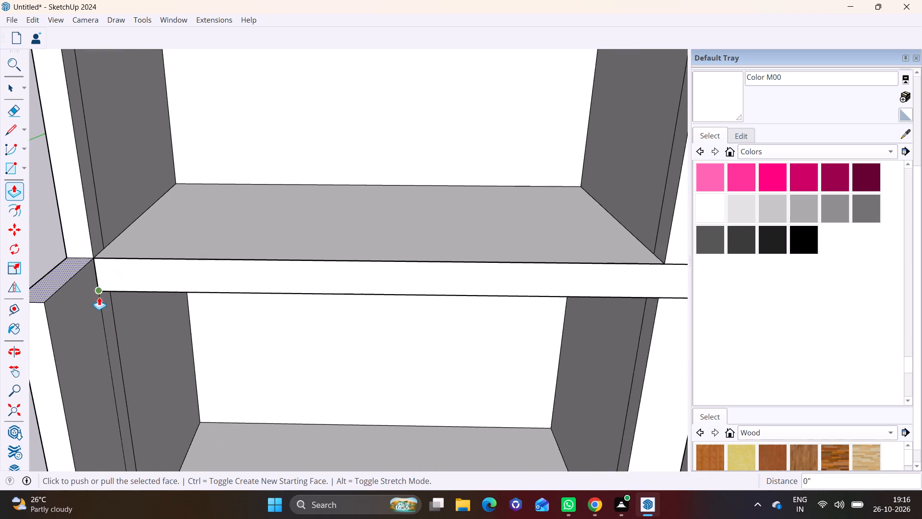
scroll(99, 297, up, 1)
middle_drag(110, 311, 60, 319)
scroll(73, 315, up, 3)
key(space)
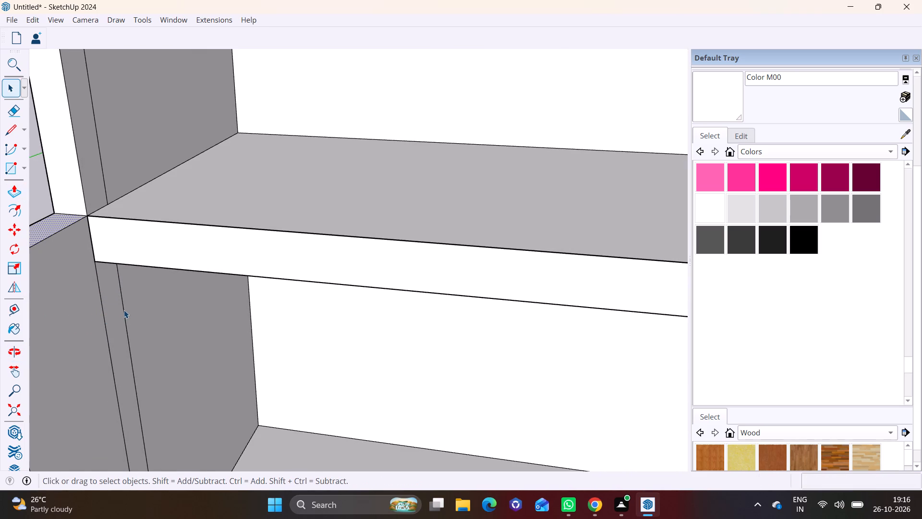
click(124, 310)
key(Delete)
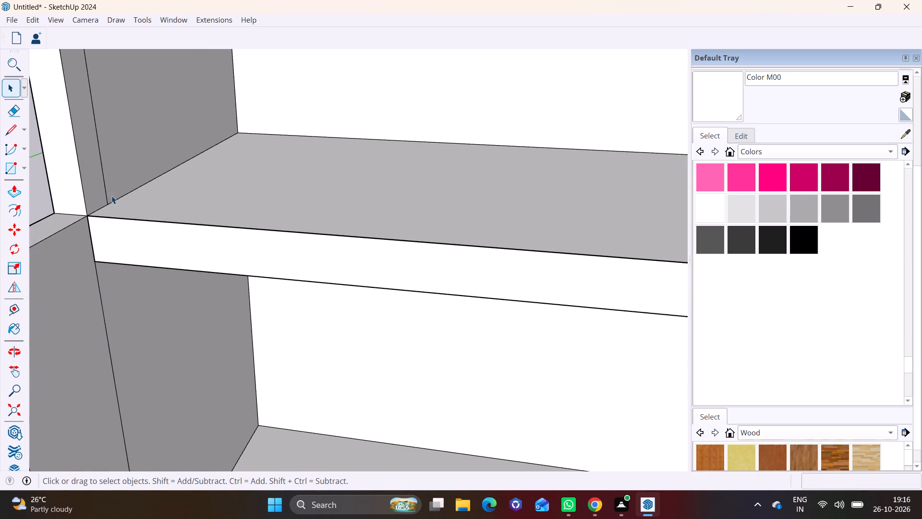
click(106, 193)
key(Delete)
Draw a line across the new fin's inner side, level with the underside of the fifth-storey floor slab.
scroll(112, 290, down, 15)
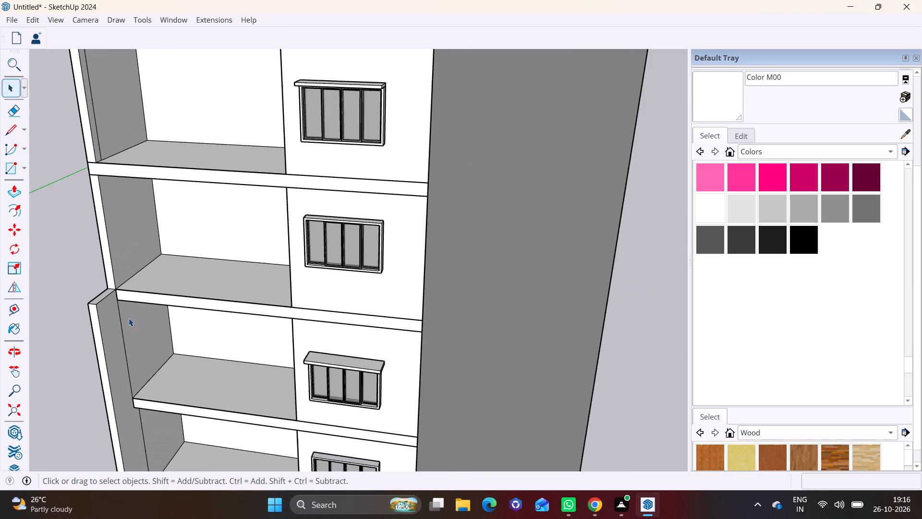
middle_drag(140, 314, 0, 271)
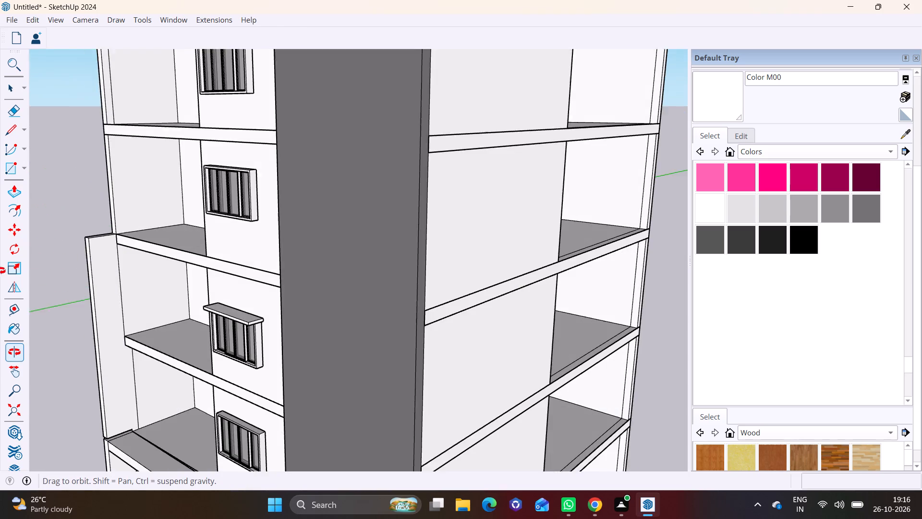
middle_drag(0, 271, 16, 266)
middle_drag(119, 279, 221, 286)
scroll(142, 264, up, 5)
scroll(135, 273, down, 2)
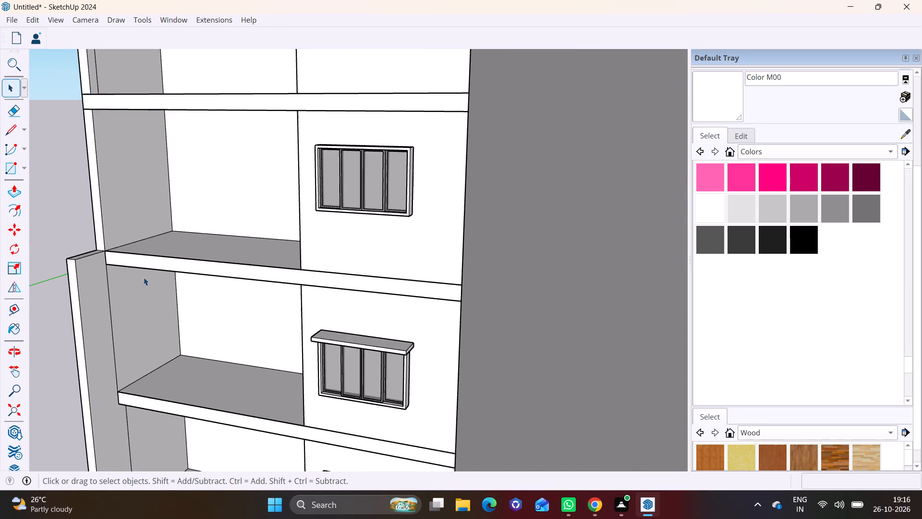
scroll(144, 277, down, 9)
shift+middle_drag(198, 301, 219, 260)
scroll(175, 256, up, 6)
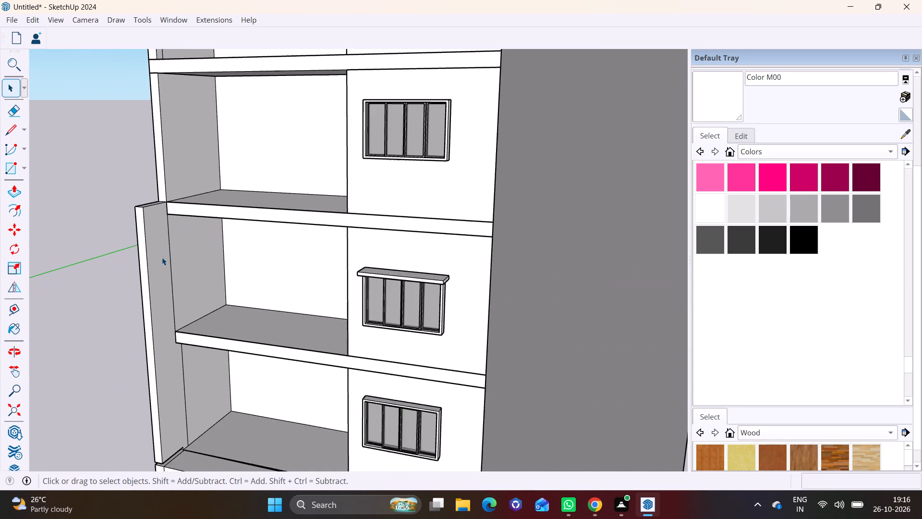
scroll(162, 257, up, 5)
scroll(170, 212, up, 4)
middle_drag(164, 195, 143, 230)
scroll(141, 220, up, 4)
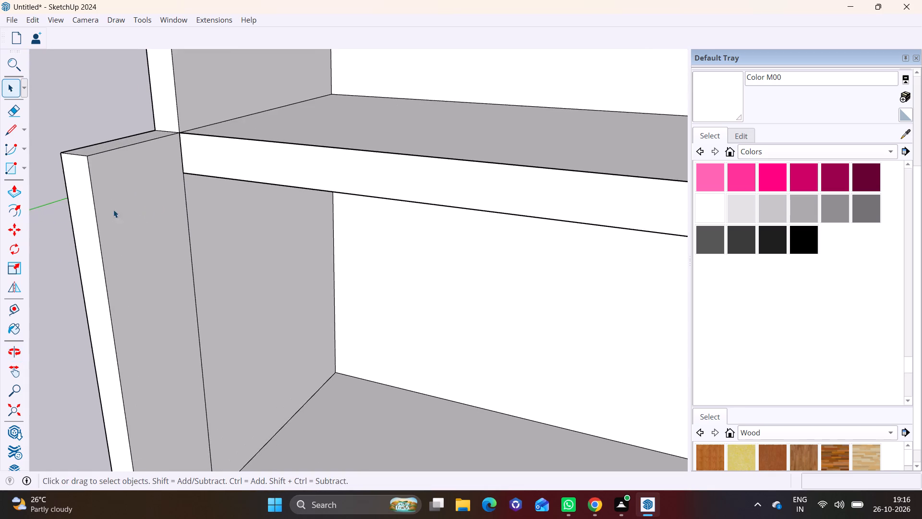
click(12, 128)
click(182, 175)
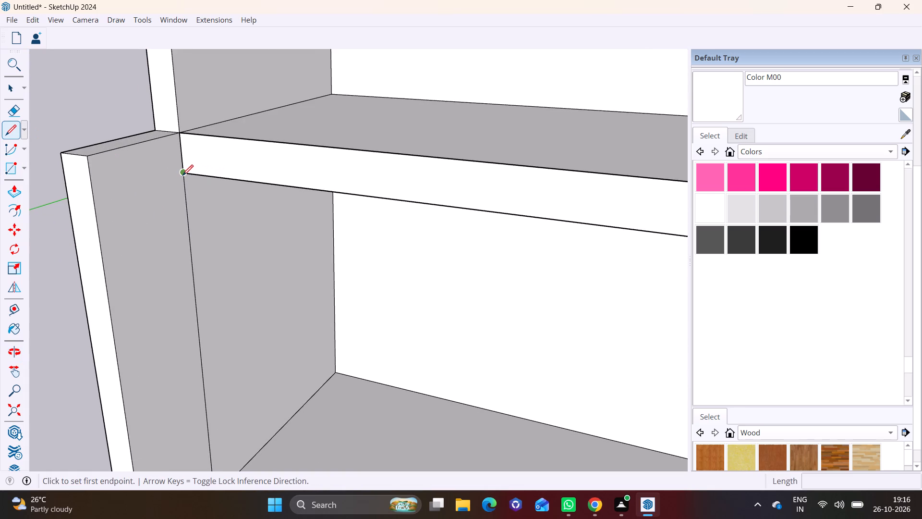
click(94, 197)
Pull the marked strip at the fin's top 15' 10" across the open bay, in line with the lower frame's end.
key(space)
click(129, 180)
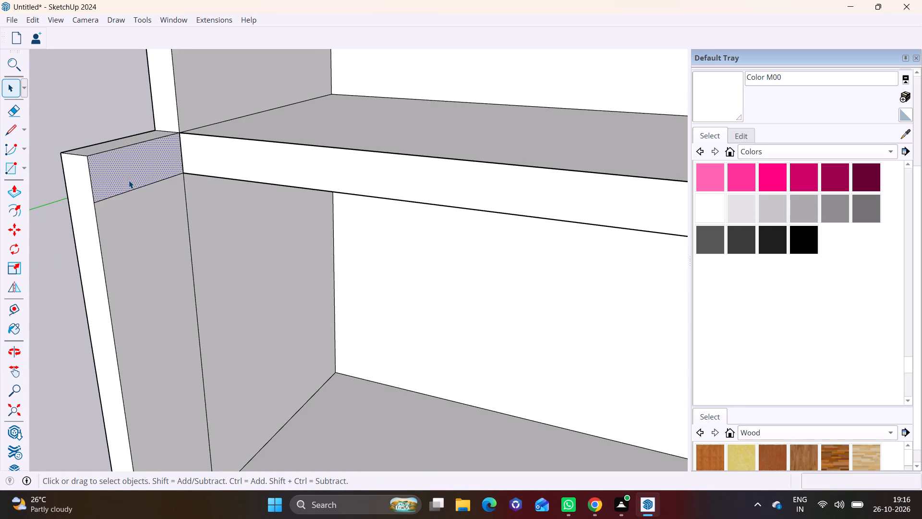
click(19, 185)
click(131, 174)
scroll(270, 176, down, 2)
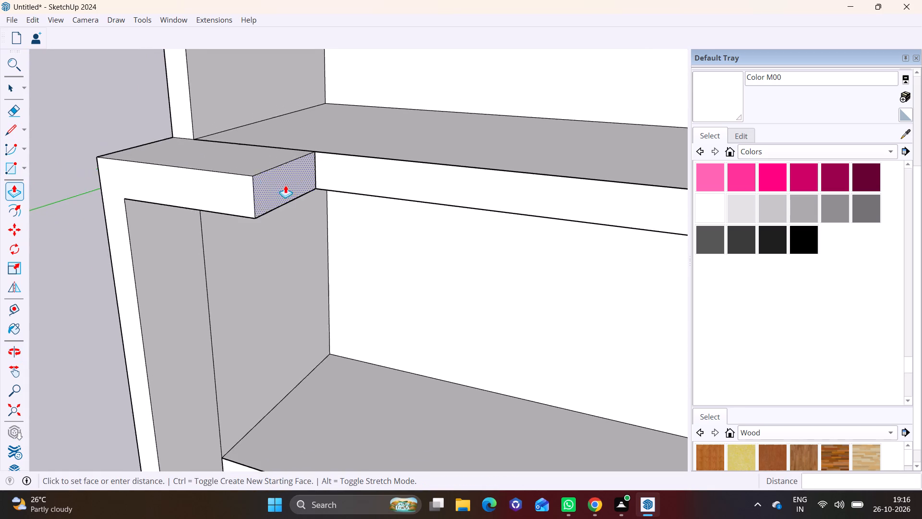
scroll(285, 185, down, 6)
shift+middle_drag(402, 258, 267, 225)
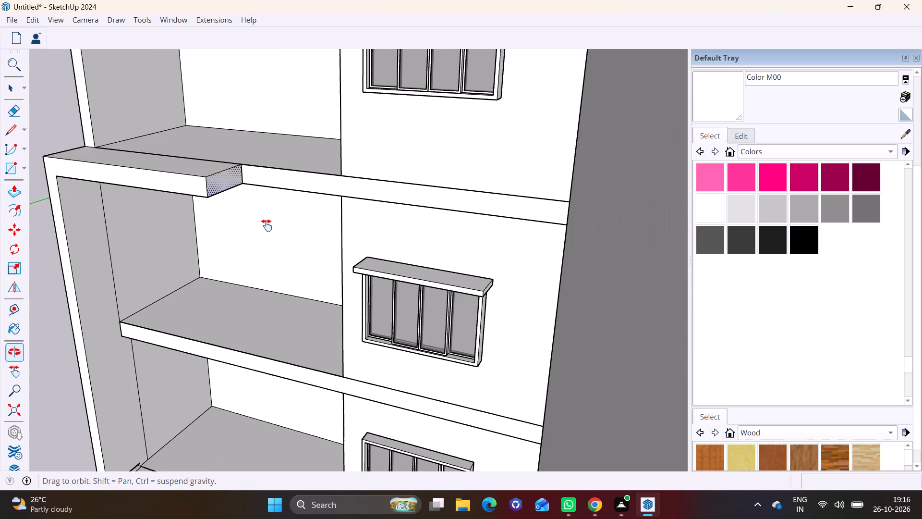
shift+middle_drag(267, 225, 266, 225)
scroll(279, 225, down, 1)
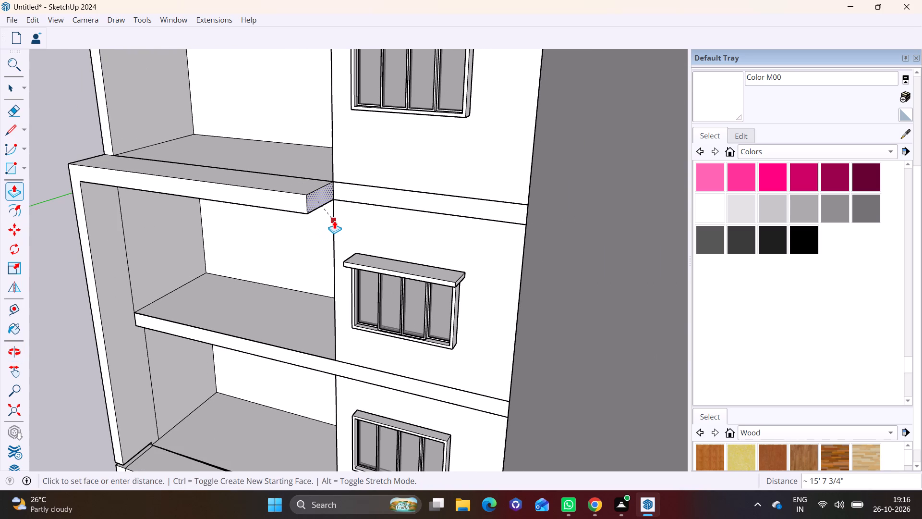
shift+middle_drag(334, 227, 377, 86)
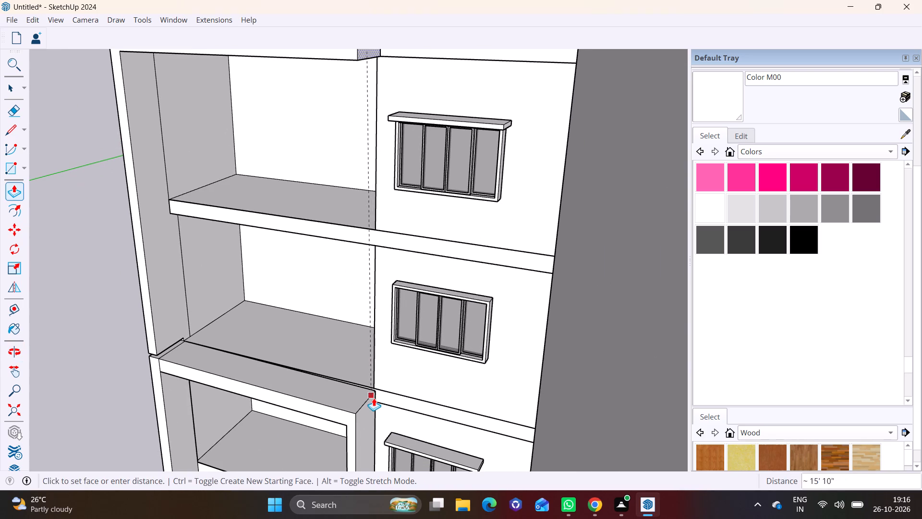
click(373, 398)
scroll(377, 344, down, 8)
middle_drag(353, 338, 371, 319)
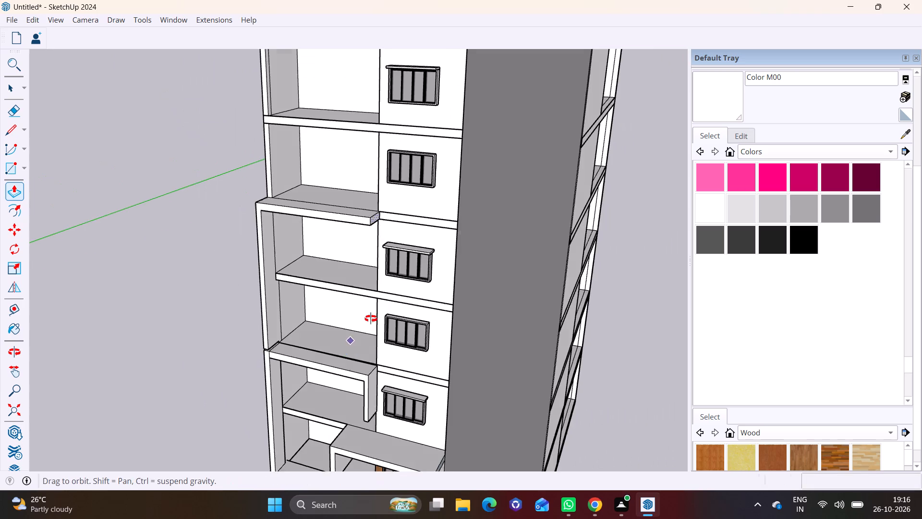
middle_drag(371, 319, 449, 207)
scroll(365, 245, up, 6)
shift+middle_drag(316, 302, 329, 154)
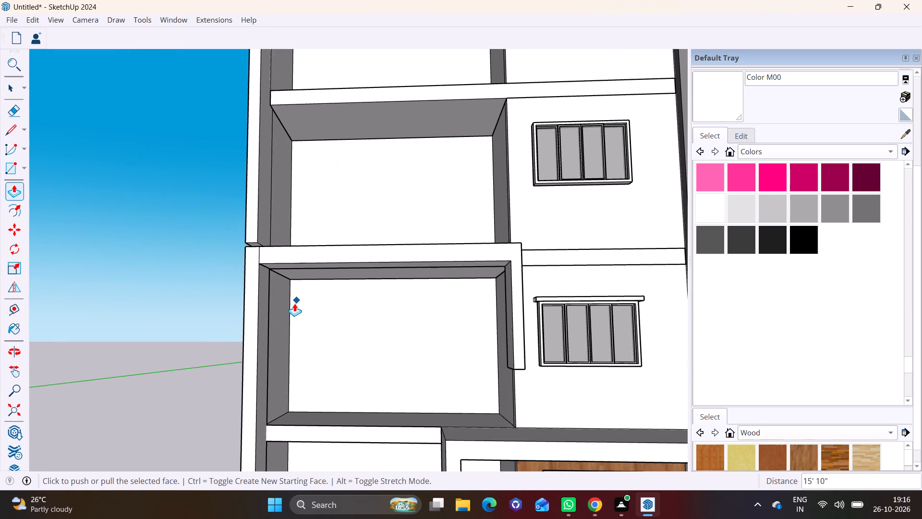
Draw a strip rectangle about 5" by 3' 8" along the bottom of the upper fin's inner side, just above the lower frame.
scroll(294, 301, up, 3)
middle_drag(277, 256, 259, 371)
scroll(279, 317, up, 3)
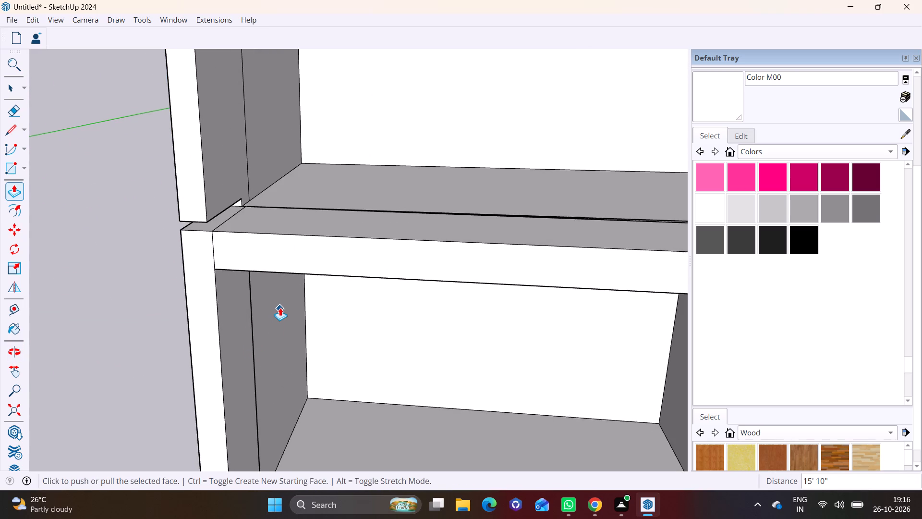
scroll(280, 308, up, 2)
scroll(281, 293, down, 9)
middle_drag(452, 298, 451, 229)
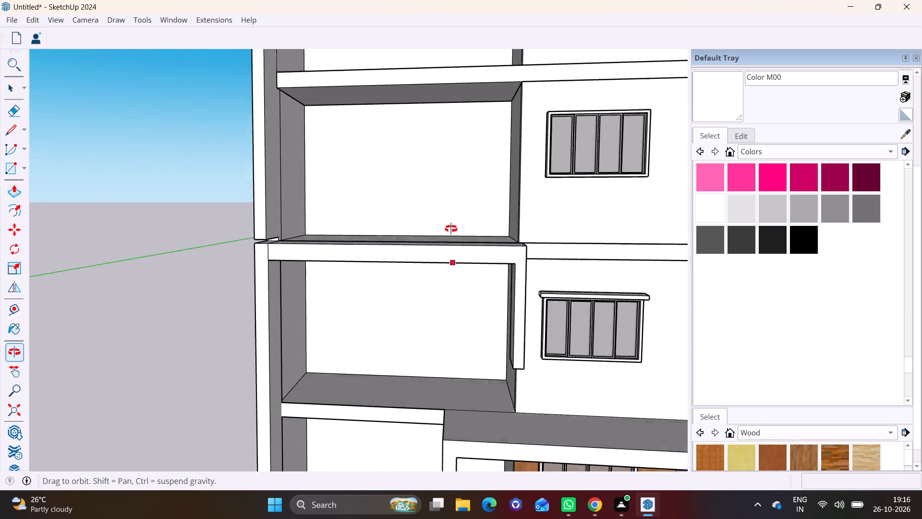
middle_drag(451, 229, 516, 318)
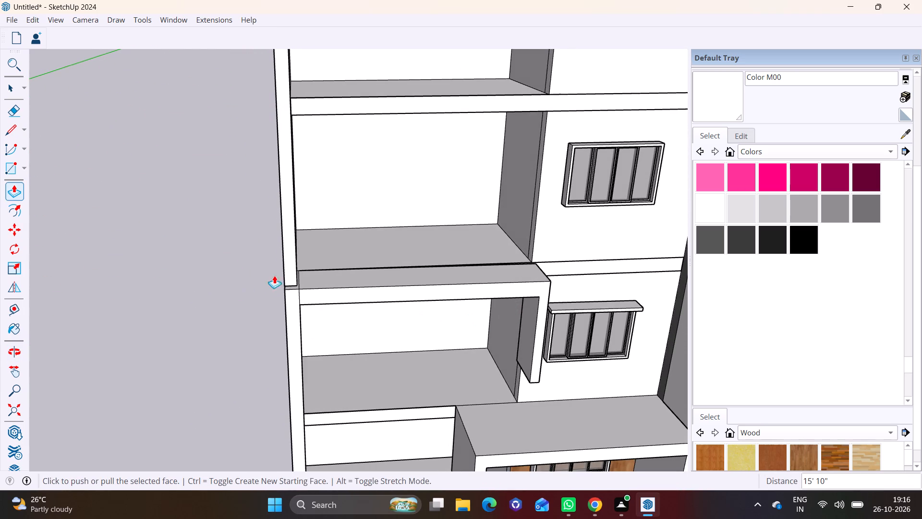
middle_drag(307, 270, 274, 264)
middle_drag(274, 264, 187, 269)
scroll(195, 258, up, 3)
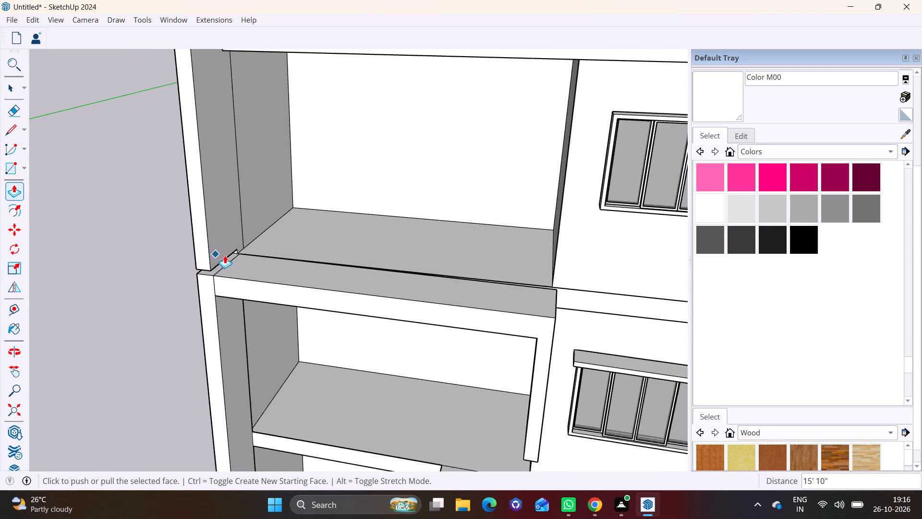
scroll(225, 255, up, 10)
middle_drag(230, 256, 164, 268)
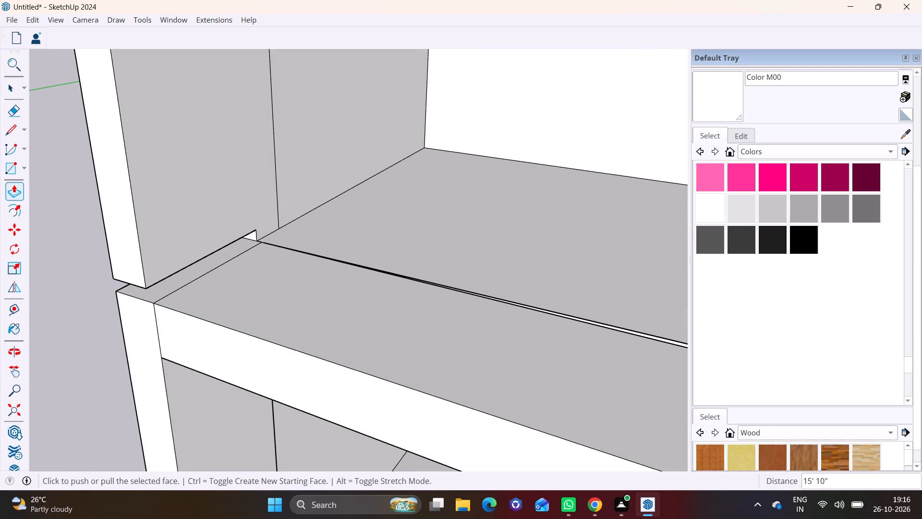
click(24, 167)
click(34, 185)
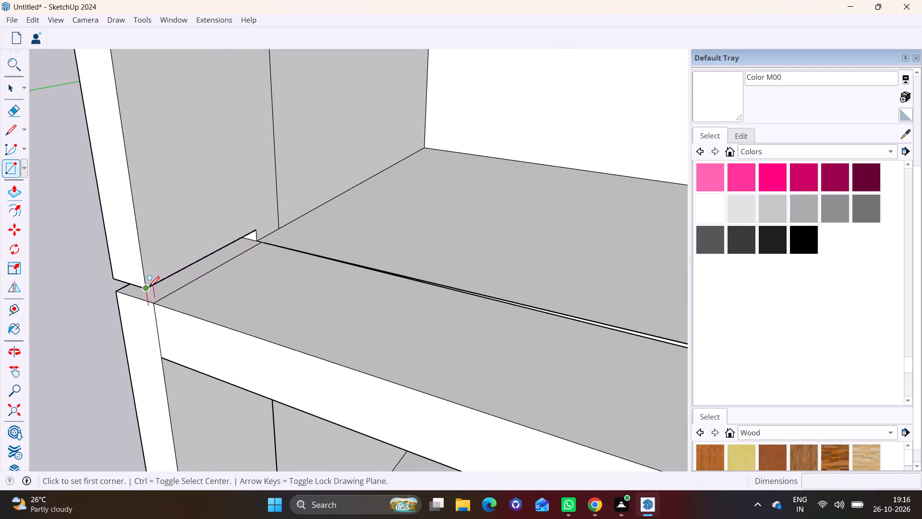
click(149, 287)
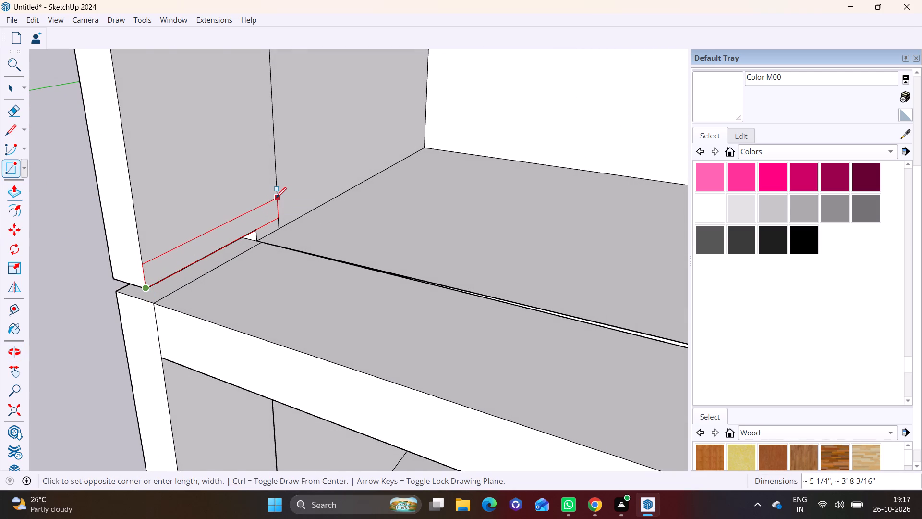
click(276, 198)
Pull the bottom strip across the open bay until its end lines up with the end of the lower frame.
key(space)
click(210, 234)
click(179, 255)
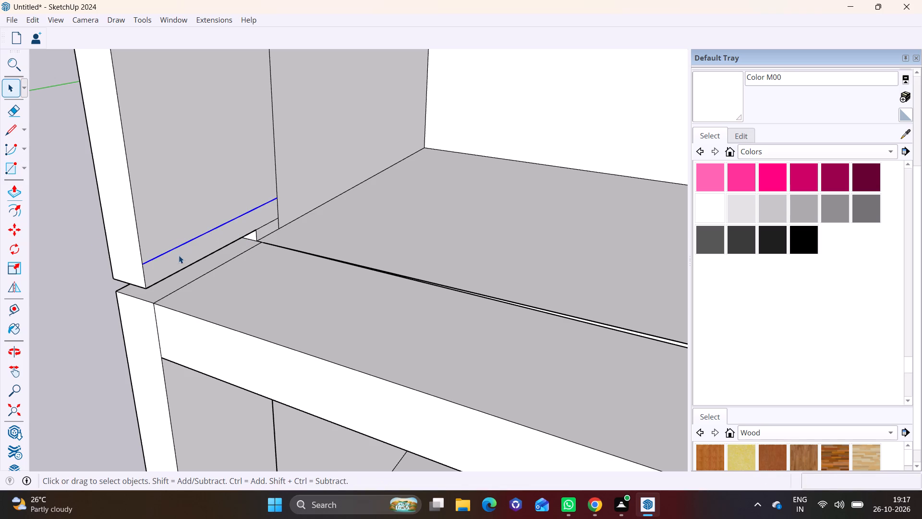
click(13, 192)
click(161, 261)
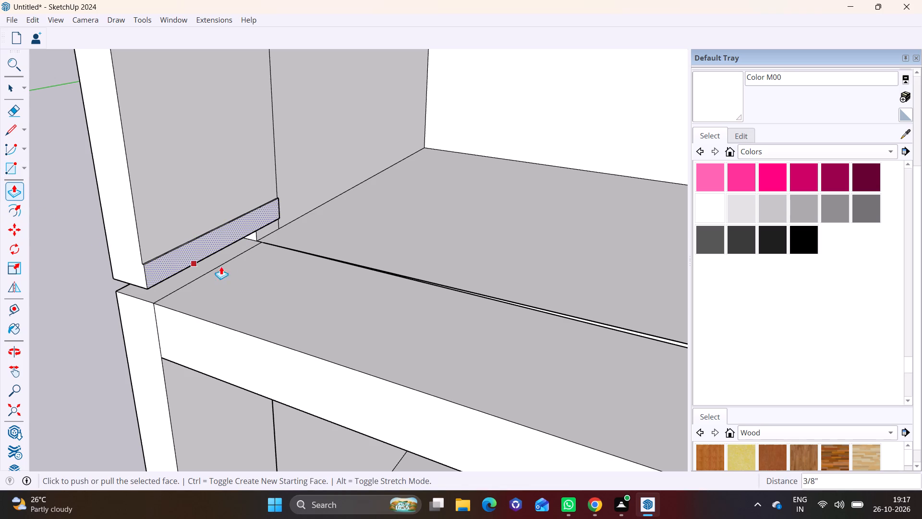
drag(181, 254, 443, 320)
scroll(443, 322, down, 5)
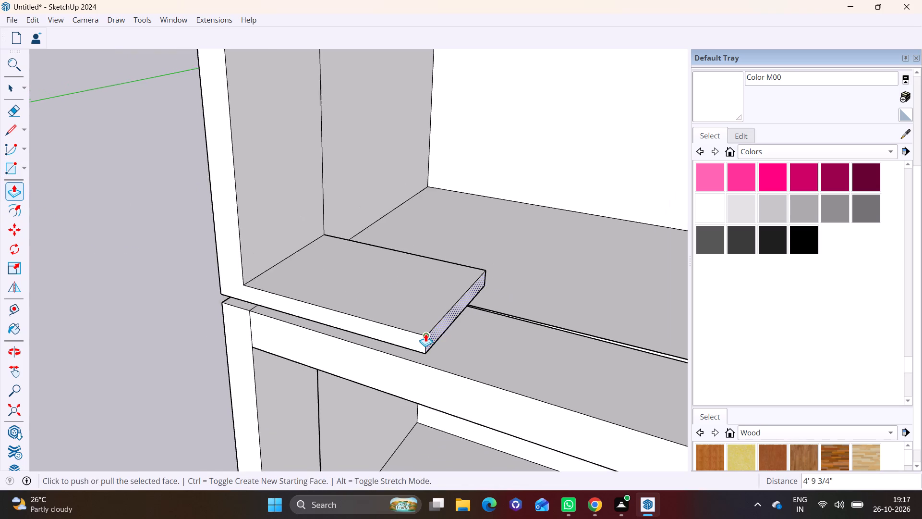
scroll(425, 334, down, 8)
shift+middle_drag(416, 333, 196, 325)
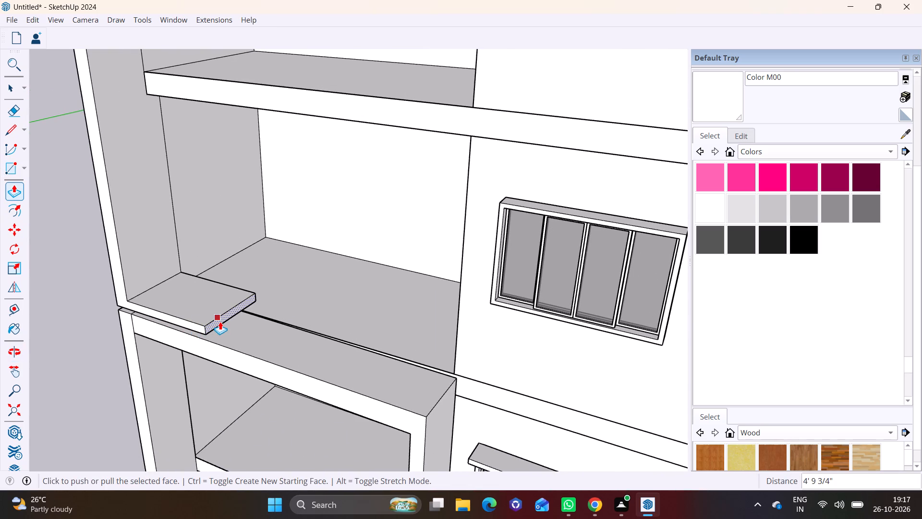
drag(220, 321, 442, 382)
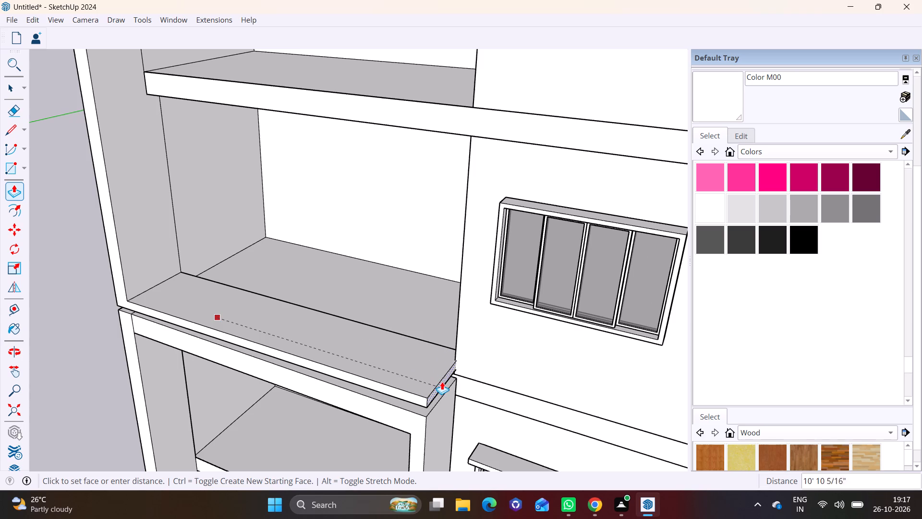
drag(442, 382, 445, 384)
click(444, 384)
key(space)
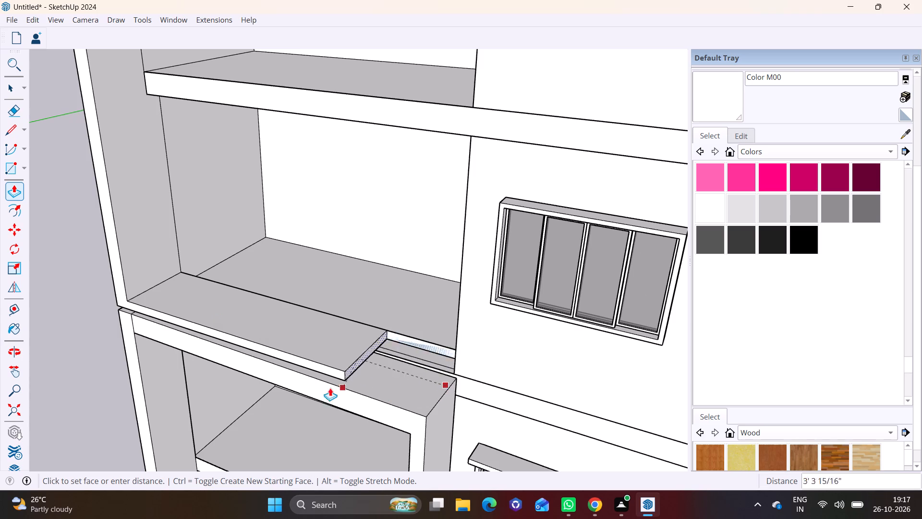
click(376, 387)
Examine the projecting frames against the whole front of the building.
scroll(344, 373, down, 4)
middle_drag(348, 372, 415, 275)
scroll(227, 334, down, 10)
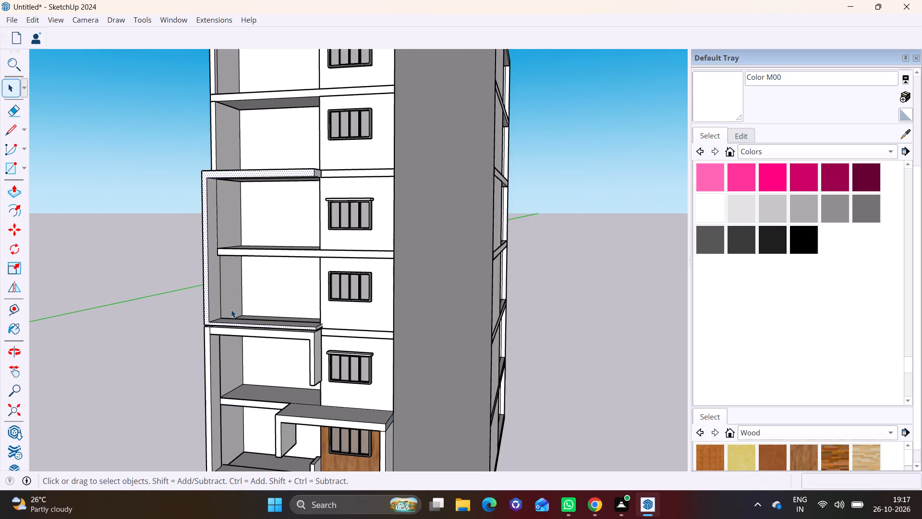
scroll(231, 309, down, 2)
middle_drag(234, 335, 288, 338)
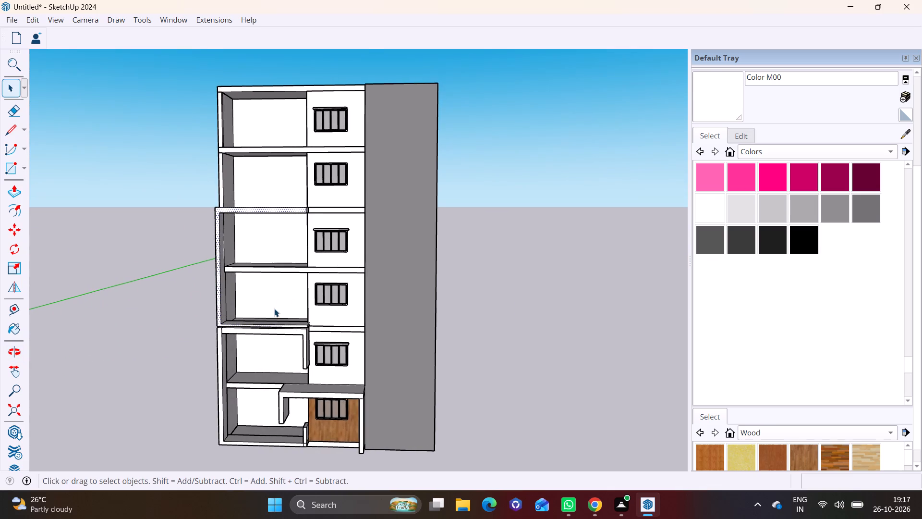
Draw a narrow full-depth rectangle on the underside of the upper frame's top beam, at its free end beside the windowed wall.
scroll(284, 303, up, 4)
shift+middle_drag(295, 250, 267, 391)
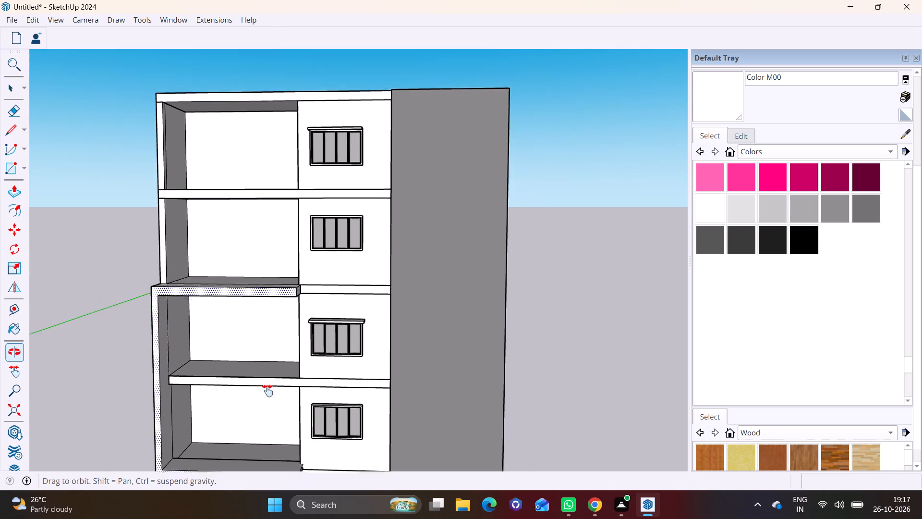
shift+middle_drag(267, 391, 267, 391)
shift+scroll(267, 391, up, 1)
scroll(278, 346, down, 3)
middle_drag(283, 339, 305, 209)
scroll(290, 318, up, 1)
scroll(289, 268, up, 2)
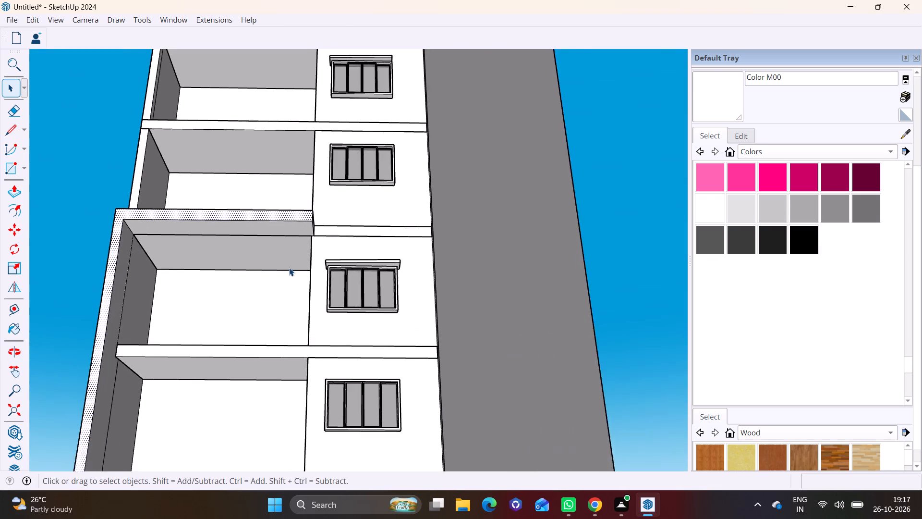
scroll(289, 268, up, 2)
middle_drag(321, 244, 319, 189)
scroll(318, 213, up, 1)
scroll(311, 172, up, 7)
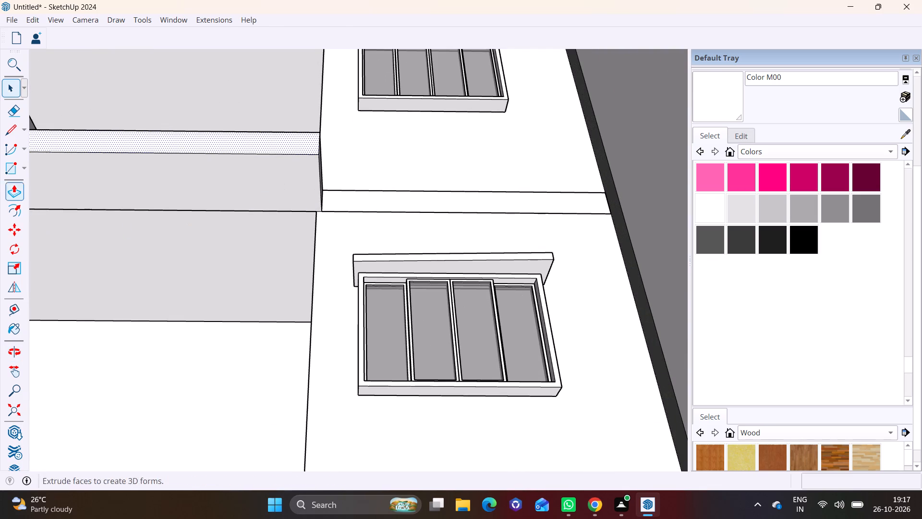
click(21, 172)
drag(25, 185, 31, 186)
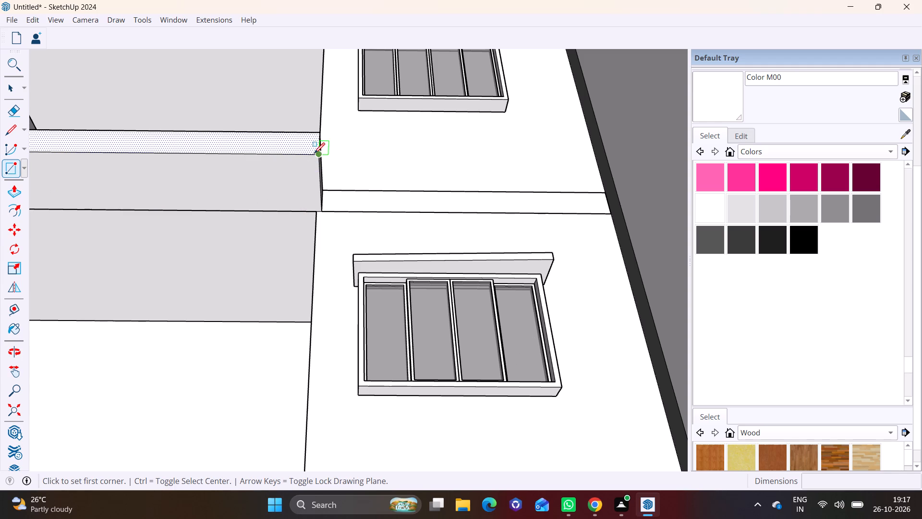
click(315, 152)
click(300, 215)
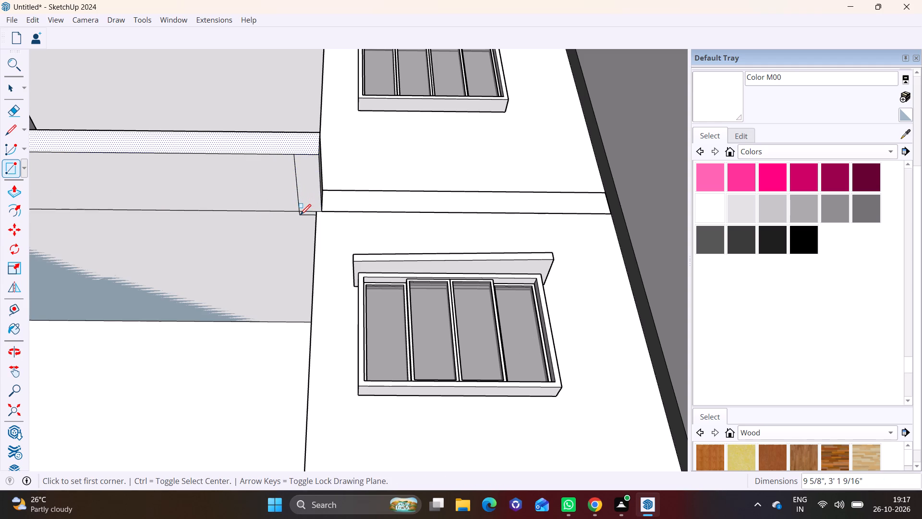
key(ctrl+z)
click(317, 158)
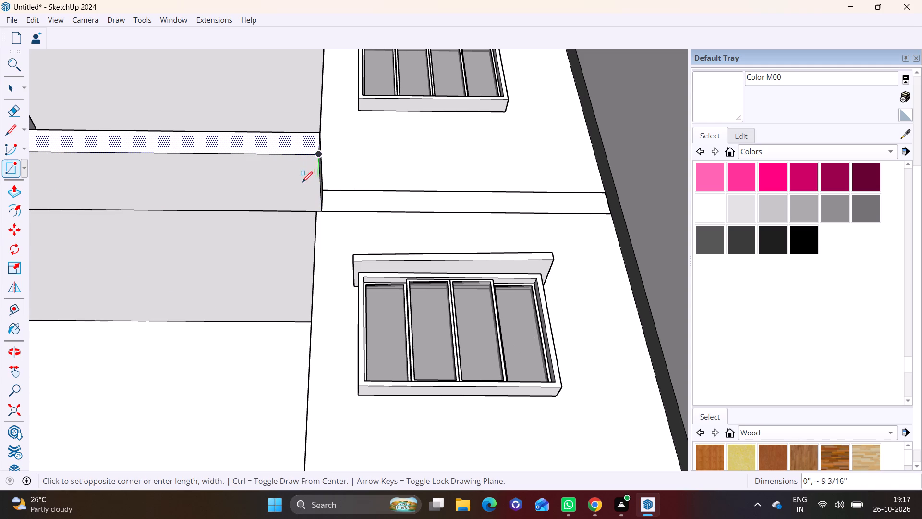
click(296, 213)
Delete the face closing off the open bay directly below the upper frame's top beam.
key(space)
click(314, 192)
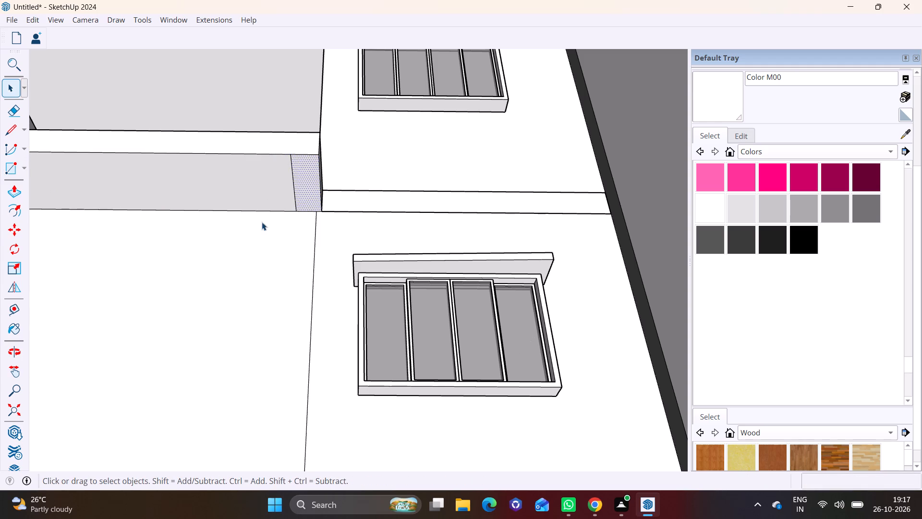
scroll(261, 231, down, 10)
click(208, 288)
key(Delete)
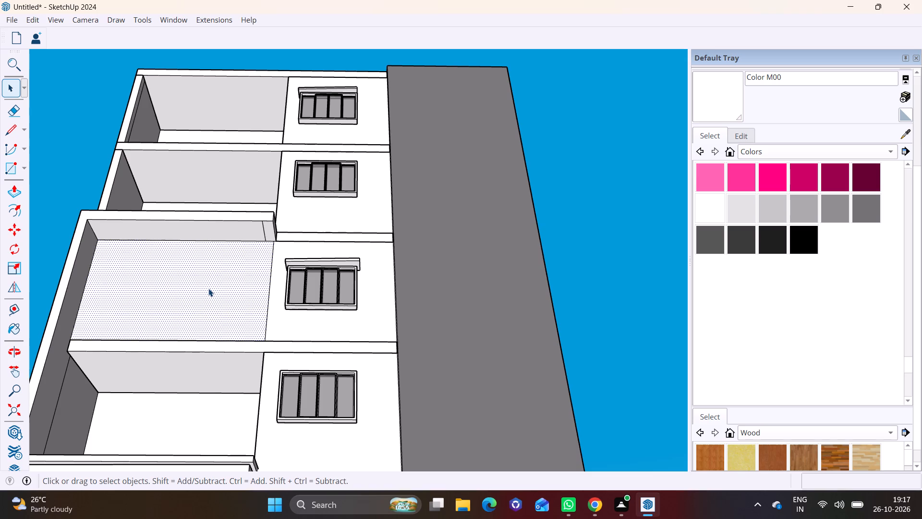
Pull the rectangle at the top beam's free end down about 6' 9" as a hanging leg.
click(12, 191)
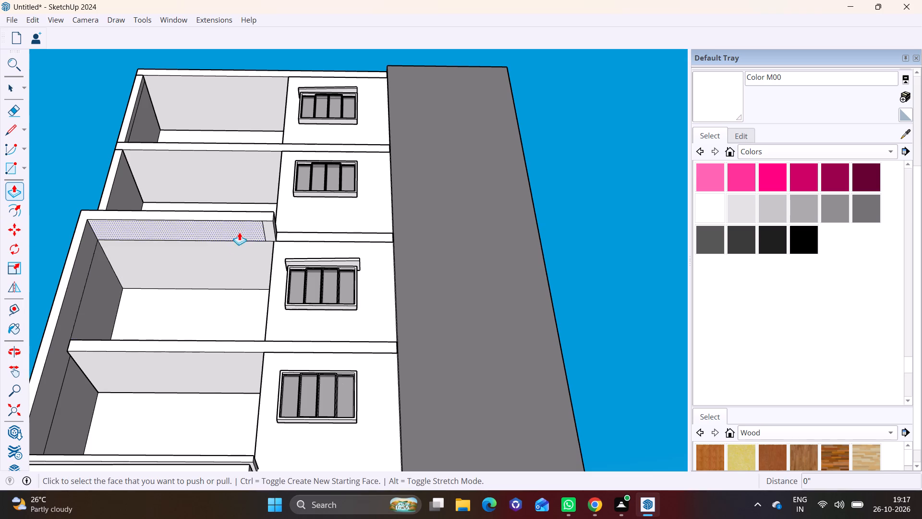
click(270, 225)
scroll(261, 317, down, 2)
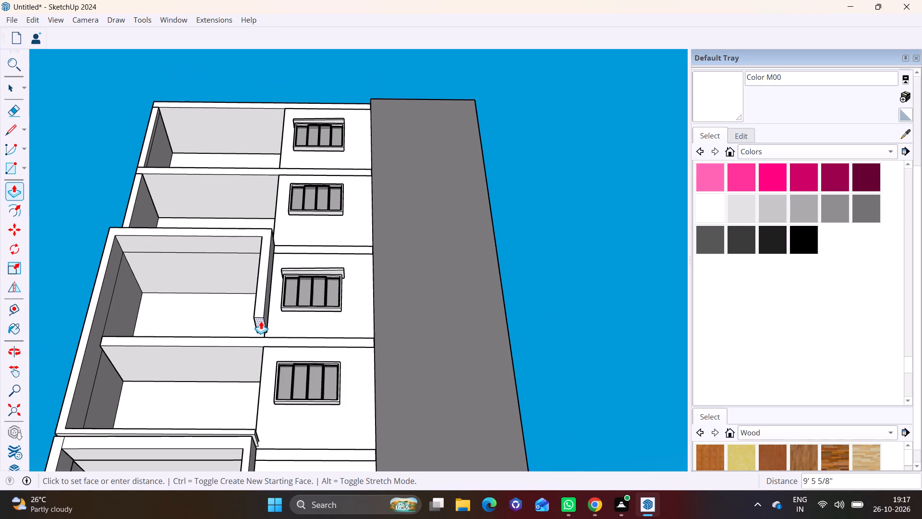
shift+middle_drag(261, 321, 285, 231)
click(288, 208)
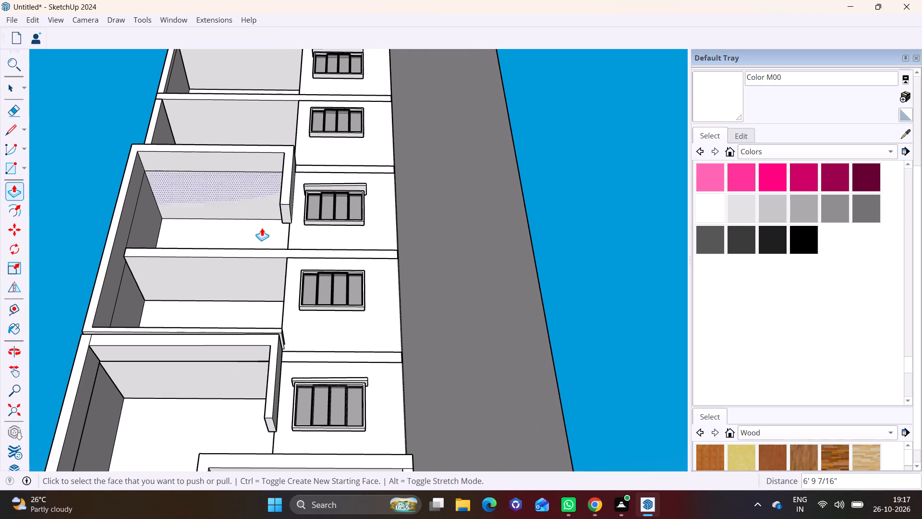
key(space)
Inspect the upper frame's hanging leg and the junction between the upper and lower frames.
middle_drag(234, 231, 210, 367)
scroll(253, 367, up, 2)
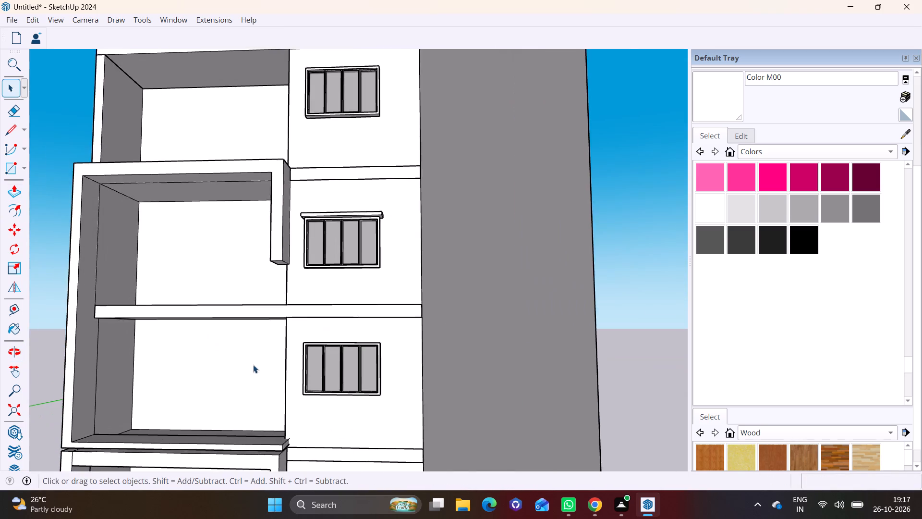
scroll(253, 365, up, 2)
shift+middle_drag(259, 358, 274, 246)
scroll(256, 245, down, 2)
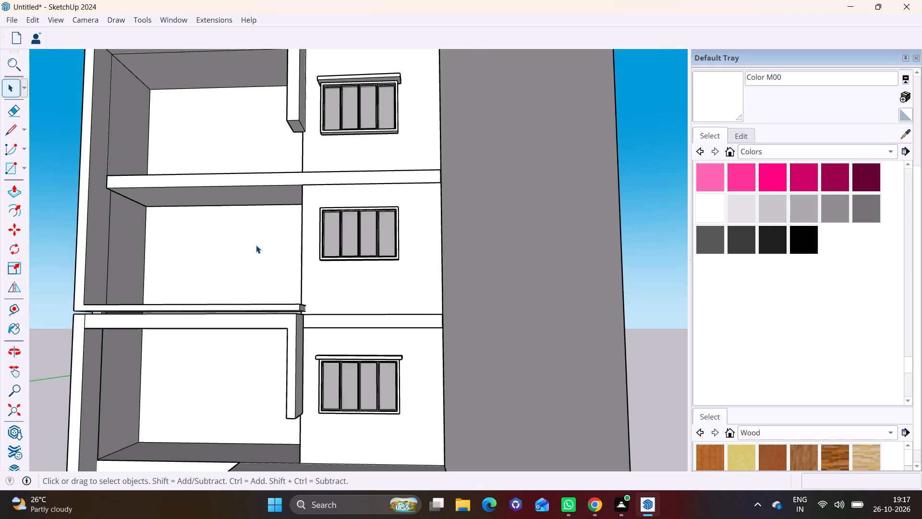
scroll(256, 245, down, 1)
middle_drag(256, 245, 245, 280)
scroll(259, 281, down, 3)
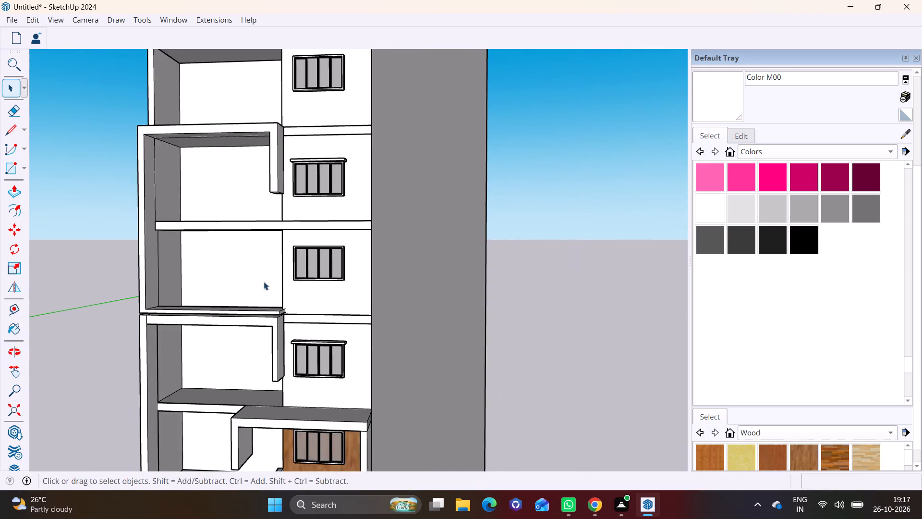
scroll(264, 282, down, 2)
shift+middle_drag(295, 296, 302, 266)
Draw a small upright rectangle on the windowed wall, above the floor band level with the frames' junction, against the tall grey column.
scroll(346, 269, up, 3)
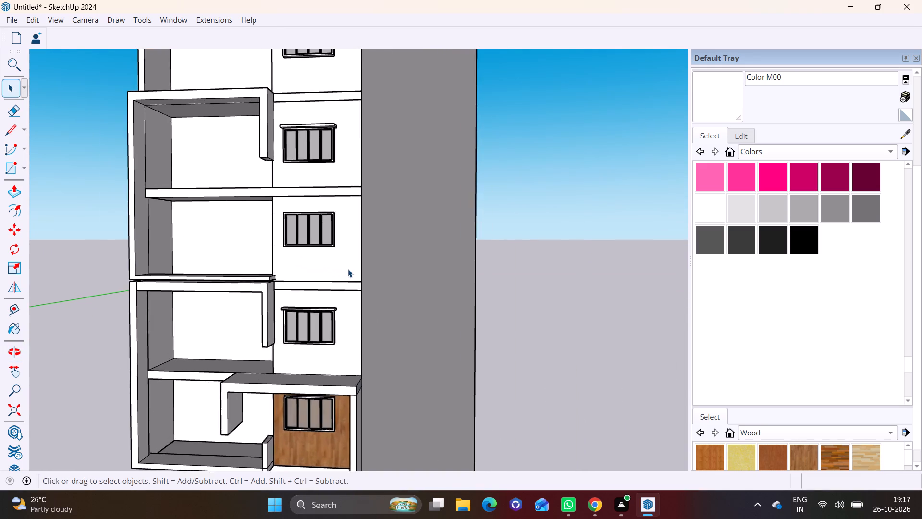
scroll(348, 269, up, 2)
click(27, 164)
click(30, 185)
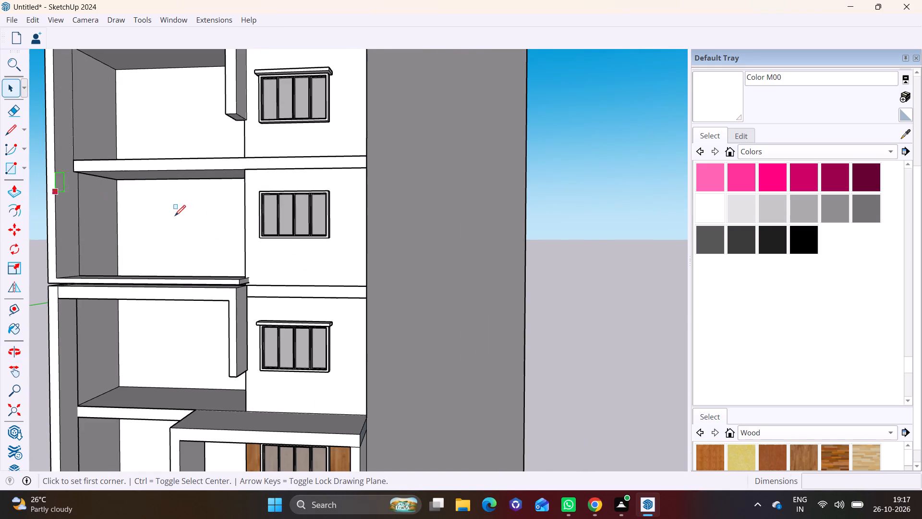
scroll(342, 260, up, 6)
click(381, 304)
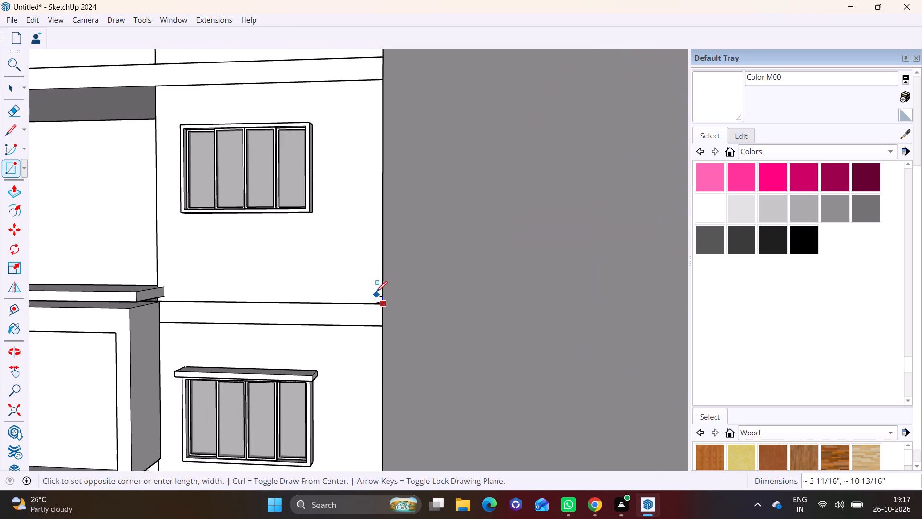
scroll(352, 271, up, 4)
middle_drag(387, 294, 415, 299)
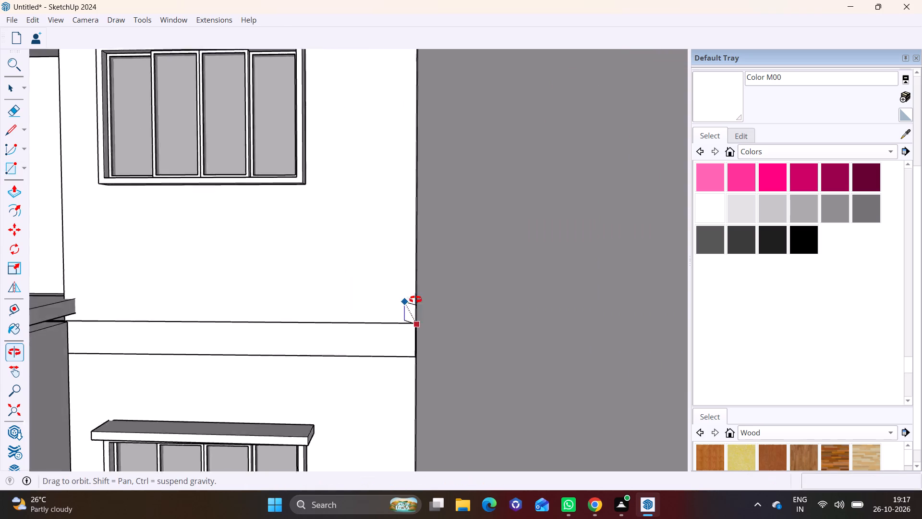
middle_drag(415, 299, 477, 299)
scroll(477, 304, up, 4)
key(Escape)
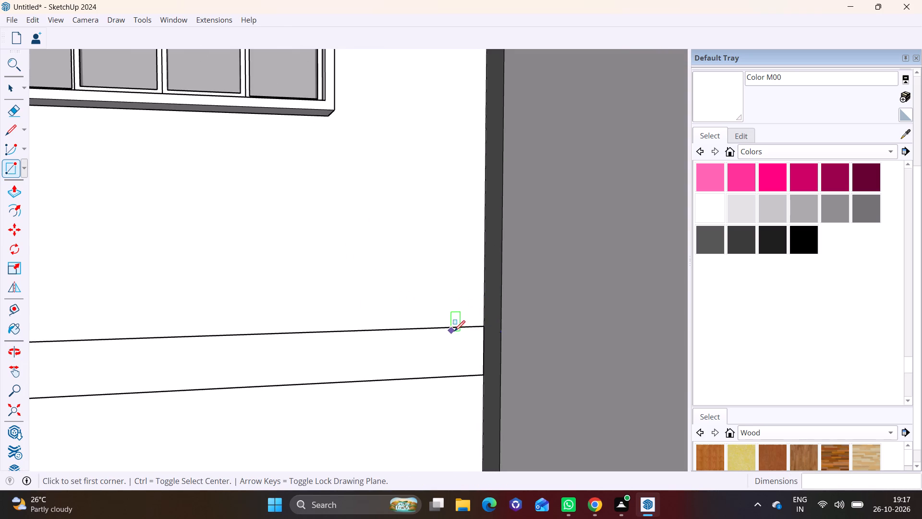
click(483, 326)
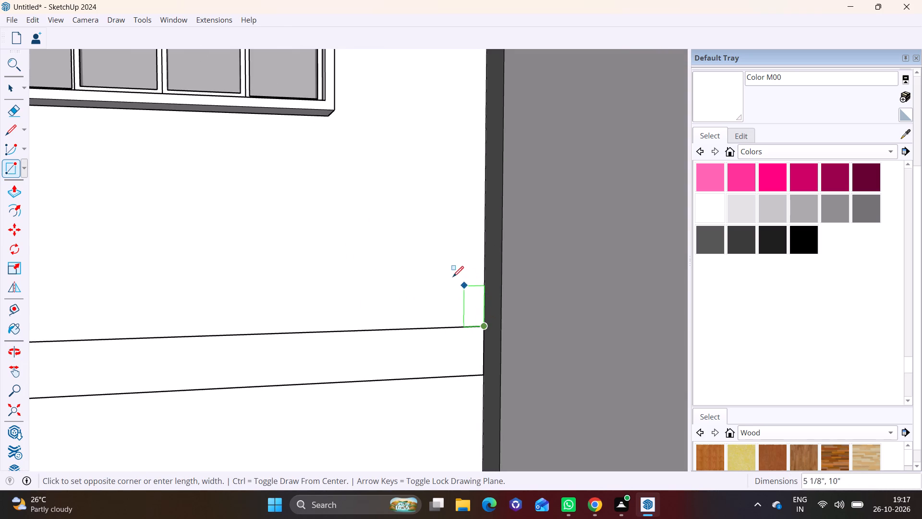
click(457, 260)
Pull the small rectangle out from the wall about 3 11/16" to form a block.
scroll(390, 367, down, 6)
shift+middle_drag(356, 365, 257, 357)
middle_drag(289, 356, 349, 356)
key(space)
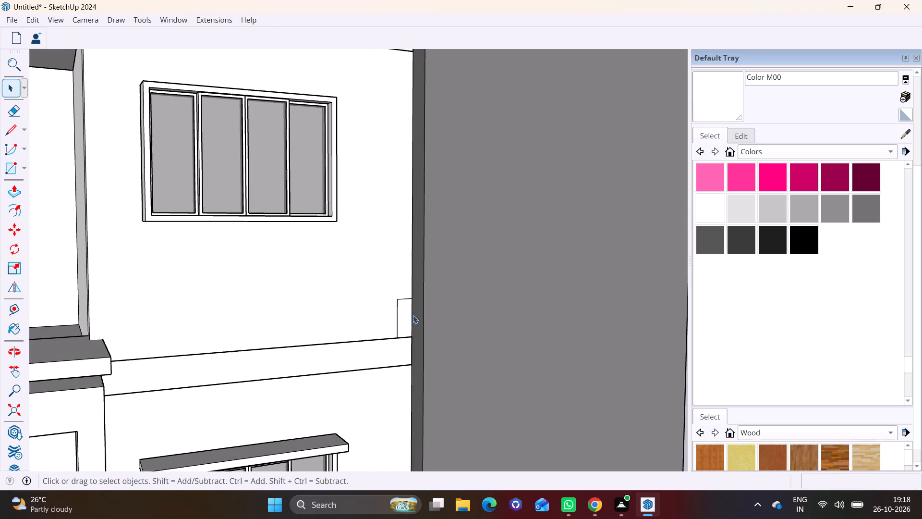
click(409, 312)
click(16, 192)
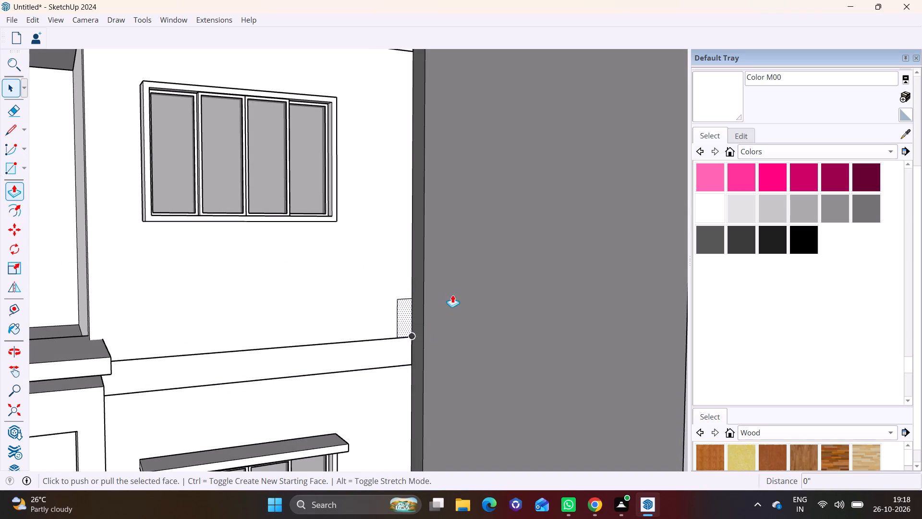
scroll(449, 296, up, 8)
click(364, 324)
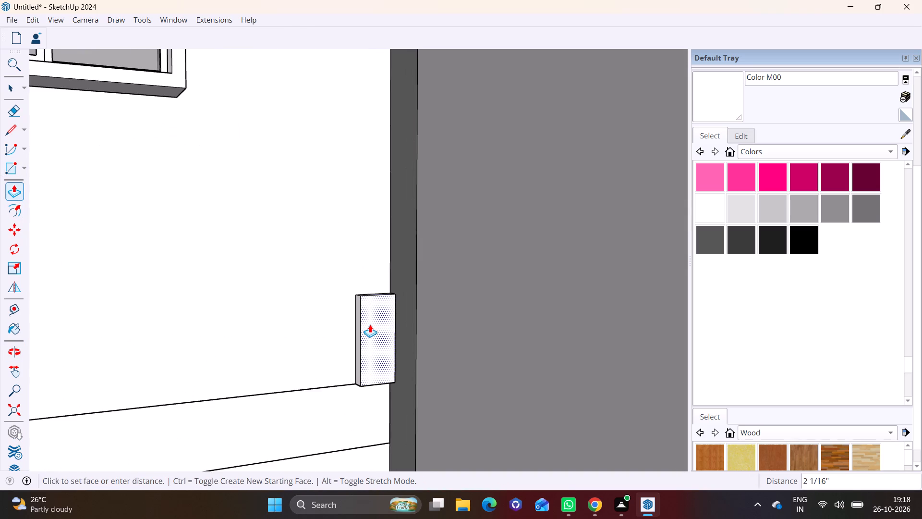
click(374, 324)
Raise the block's top face about 2' 11" along the edge of the grey column.
scroll(390, 317, down, 3)
middle_drag(400, 309, 294, 379)
middle_drag(394, 322, 366, 388)
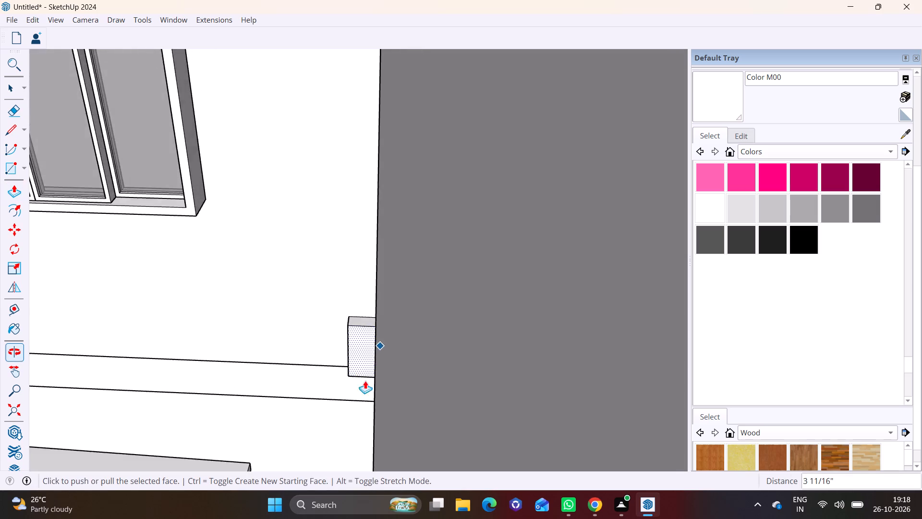
scroll(365, 341, up, 4)
drag(4, 83, 9, 84)
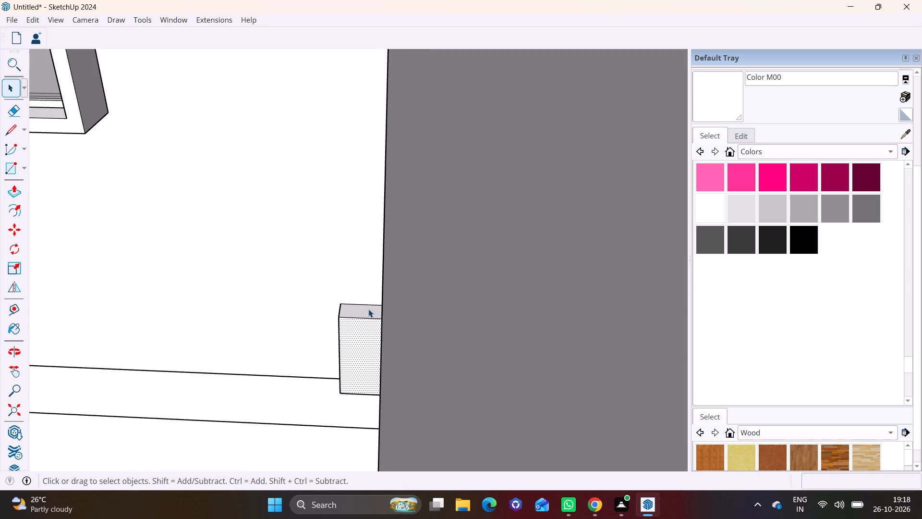
click(368, 309)
click(13, 182)
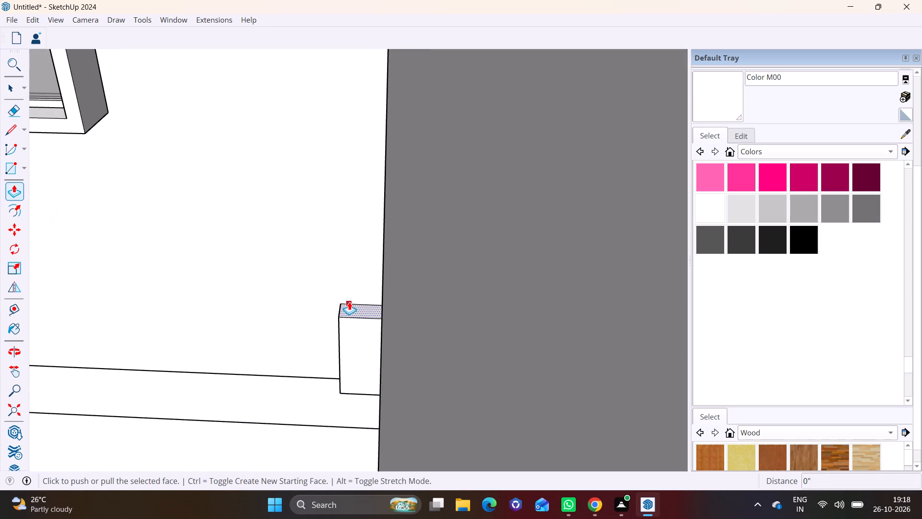
drag(352, 308, 344, 91)
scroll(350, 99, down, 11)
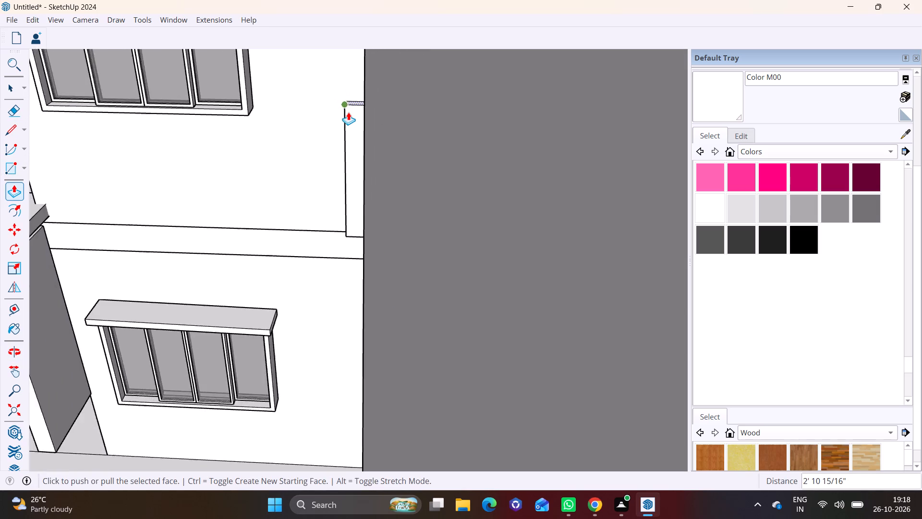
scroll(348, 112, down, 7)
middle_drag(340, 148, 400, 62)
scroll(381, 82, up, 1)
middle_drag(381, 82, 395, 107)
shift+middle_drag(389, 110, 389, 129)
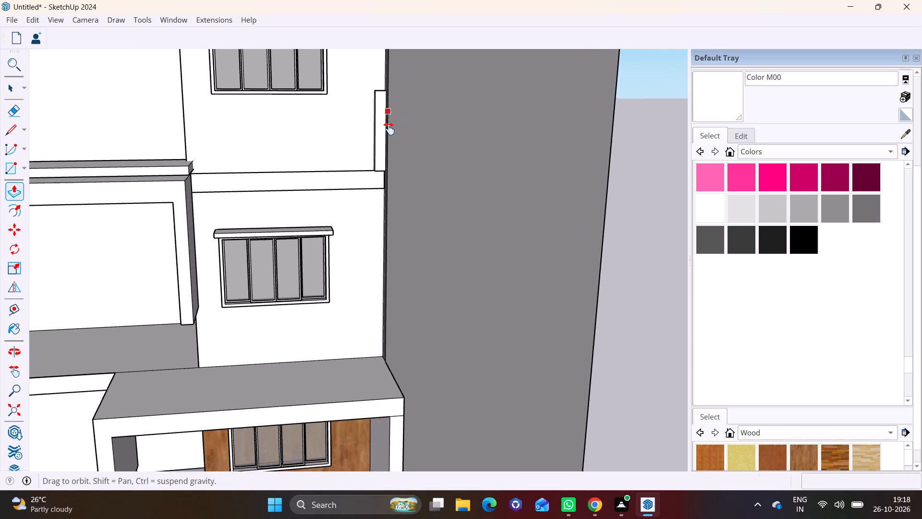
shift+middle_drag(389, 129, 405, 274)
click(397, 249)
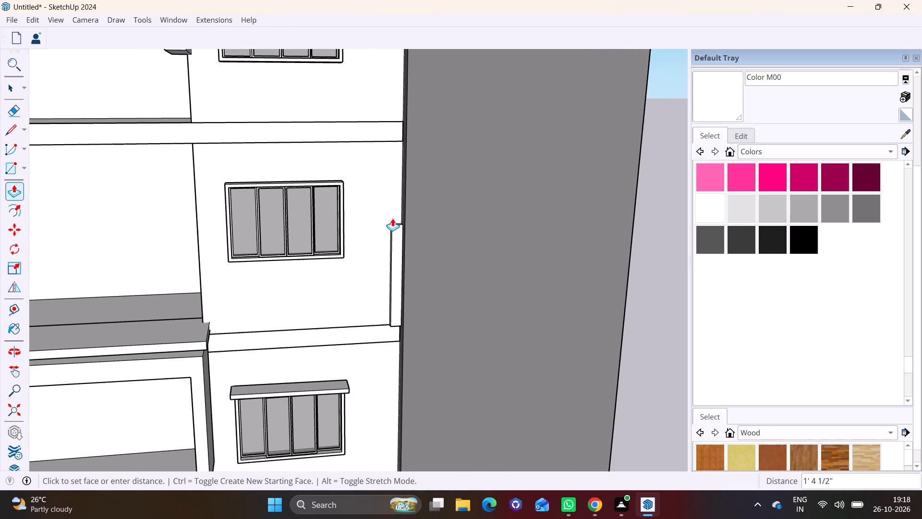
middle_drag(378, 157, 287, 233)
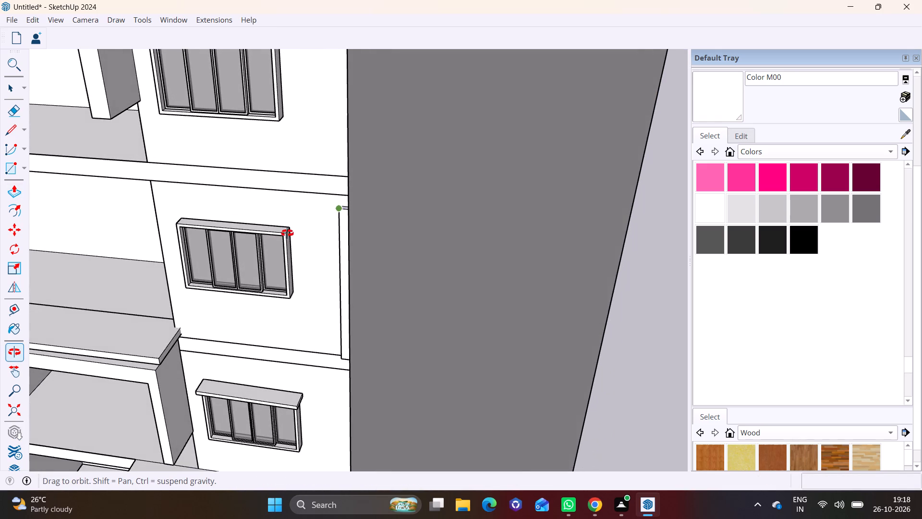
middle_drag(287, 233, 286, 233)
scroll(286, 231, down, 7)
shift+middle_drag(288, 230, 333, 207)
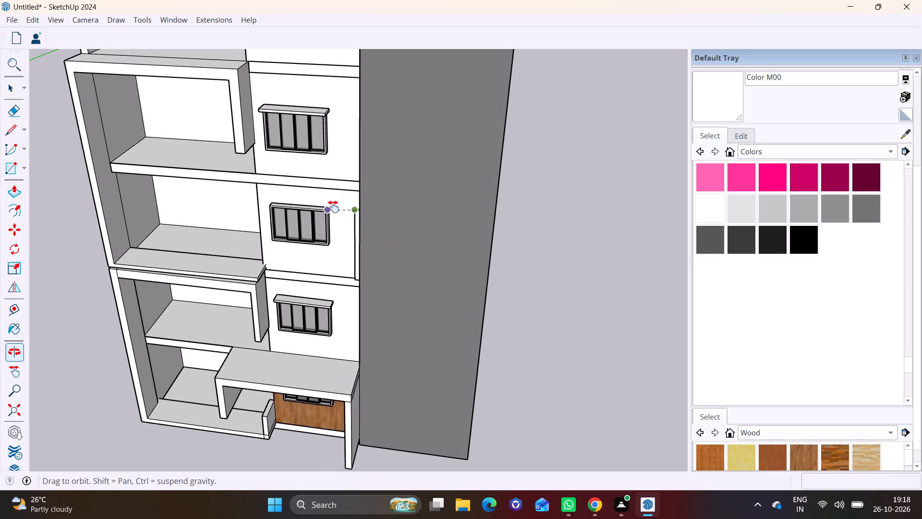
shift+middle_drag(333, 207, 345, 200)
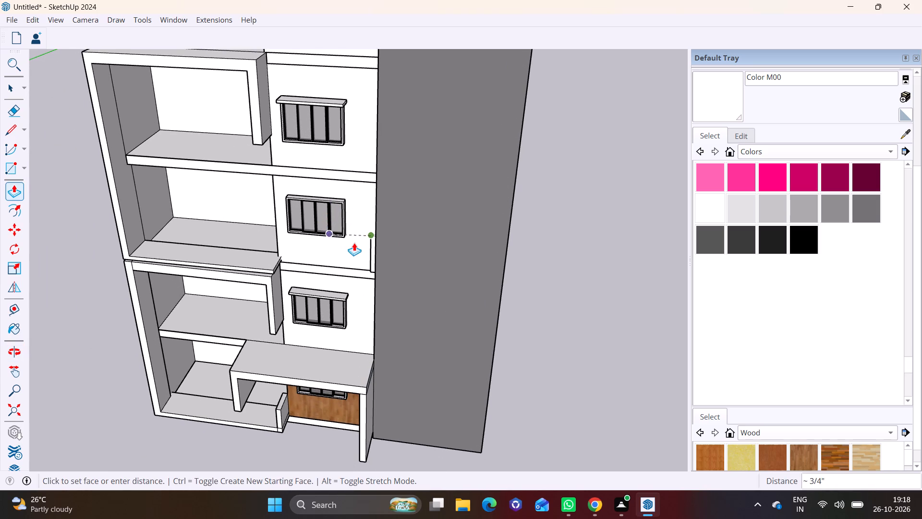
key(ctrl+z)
Pull the raised block's front face forward about 6 3/16".
middle_drag(379, 247, 432, 173)
scroll(385, 245, up, 4)
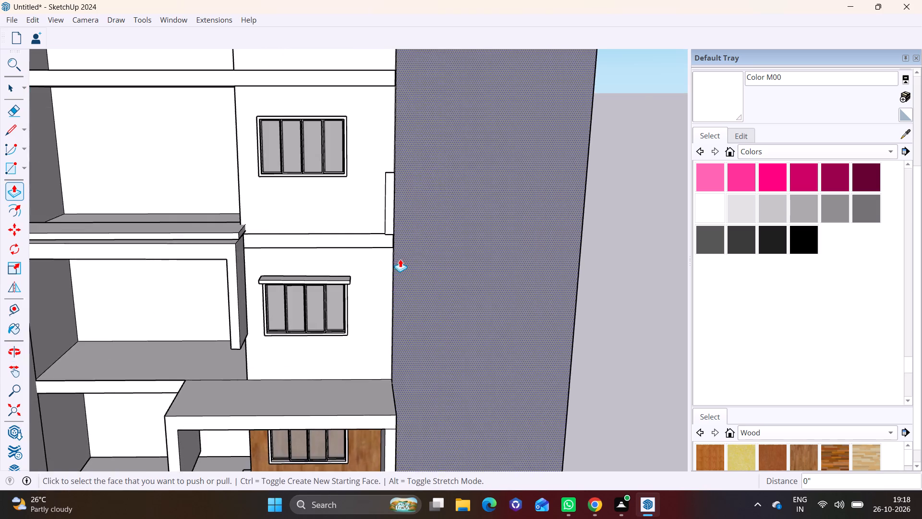
scroll(400, 259, up, 3)
shift+middle_drag(390, 249, 432, 138)
middle_drag(431, 158, 278, 257)
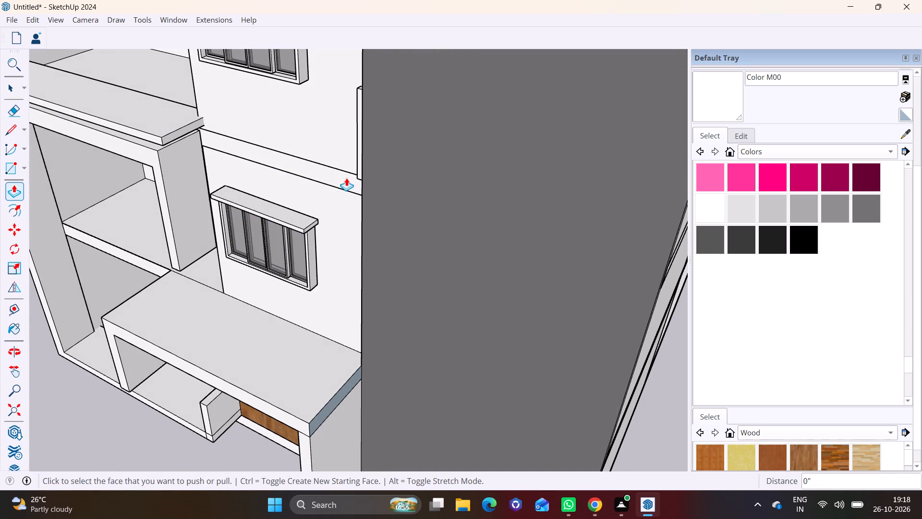
click(358, 137)
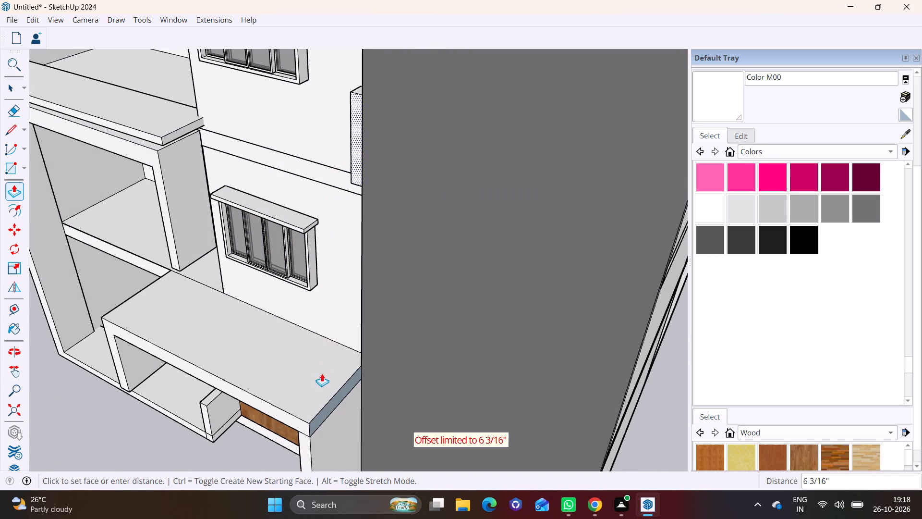
click(310, 445)
Extend the block's front face farther outward, finishing with a pull of about 3' 7 1/4", to make a projecting side panel.
middle_drag(313, 343, 336, 242)
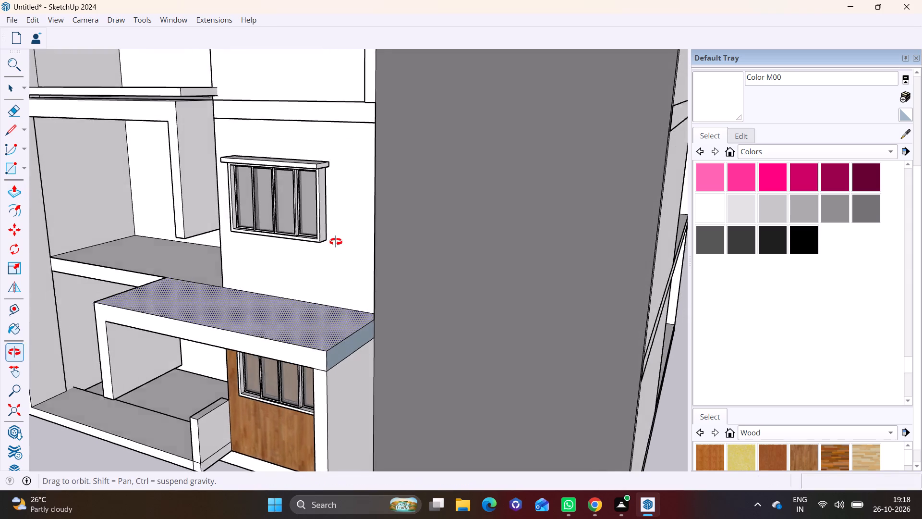
middle_drag(336, 242, 337, 235)
click(370, 77)
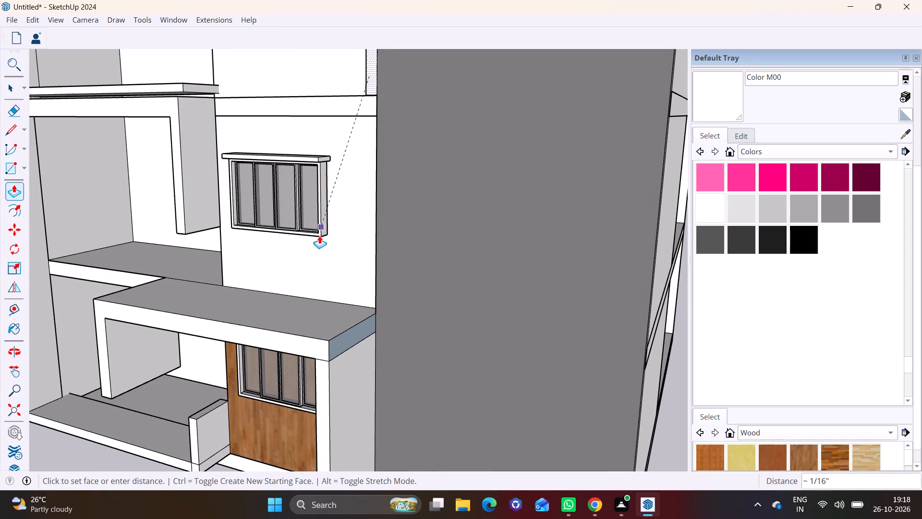
scroll(384, 102, down, 4)
middle_drag(381, 94, 343, 225)
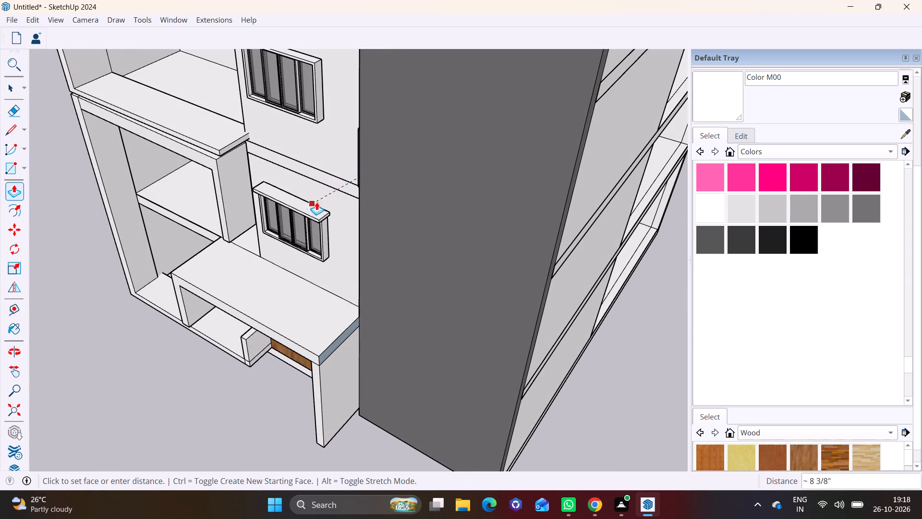
click(343, 191)
click(342, 184)
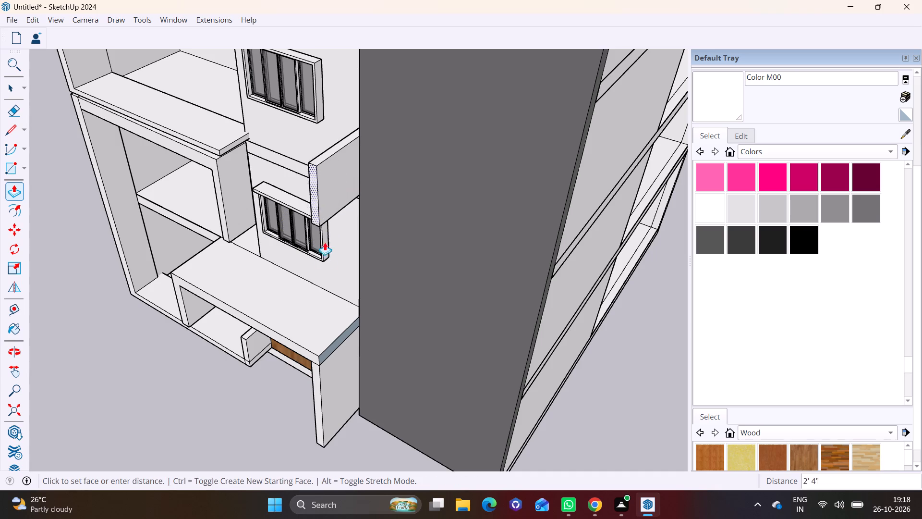
click(322, 373)
Examine the projecting side panel against the windows, entrance canopy, front frames and tall grey column.
scroll(310, 249, down, 5)
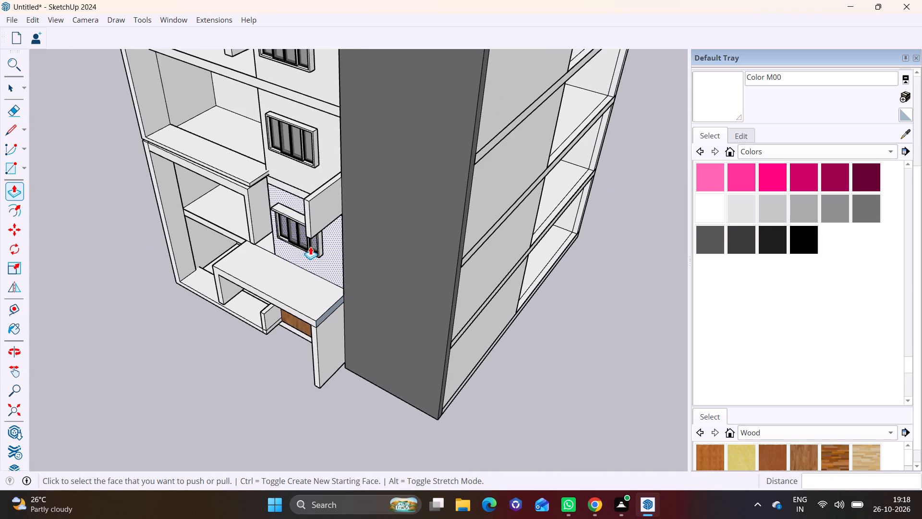
shift+middle_drag(304, 250, 301, 303)
middle_drag(313, 277, 360, 197)
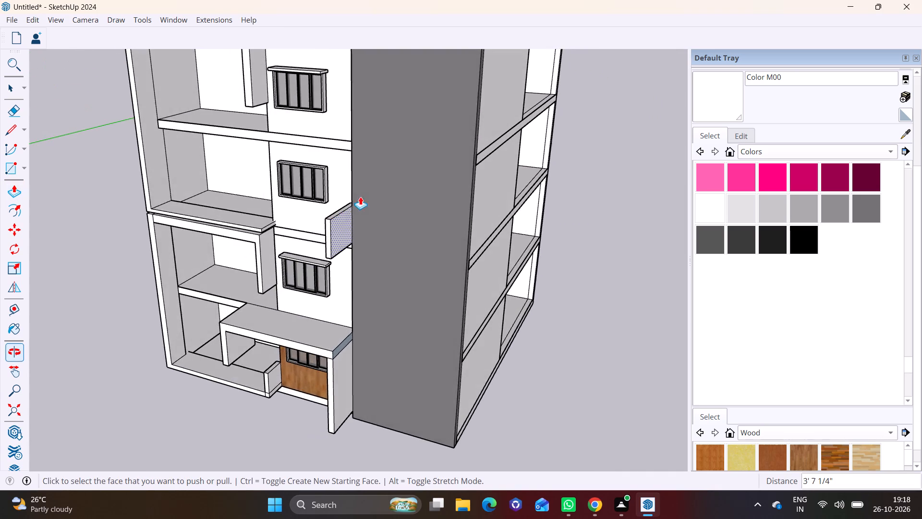
scroll(342, 220, up, 8)
scroll(339, 235, down, 1)
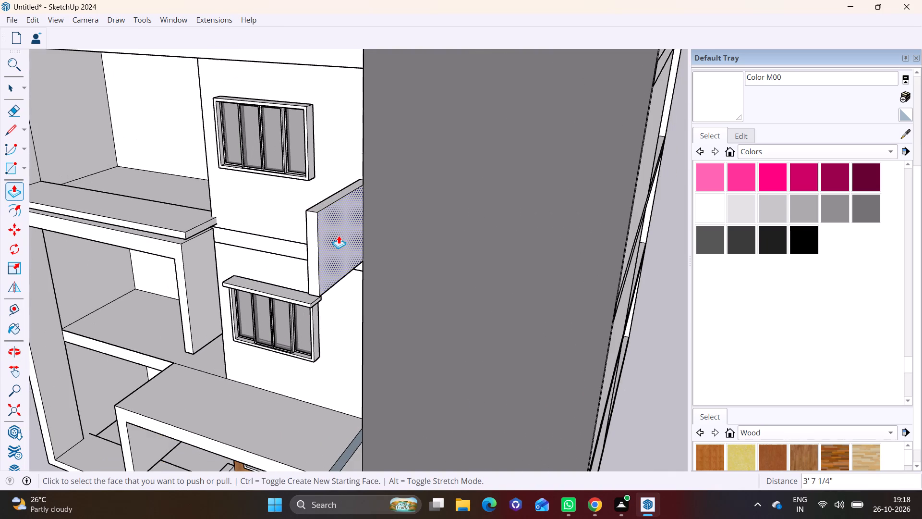
middle_drag(285, 212, 350, 143)
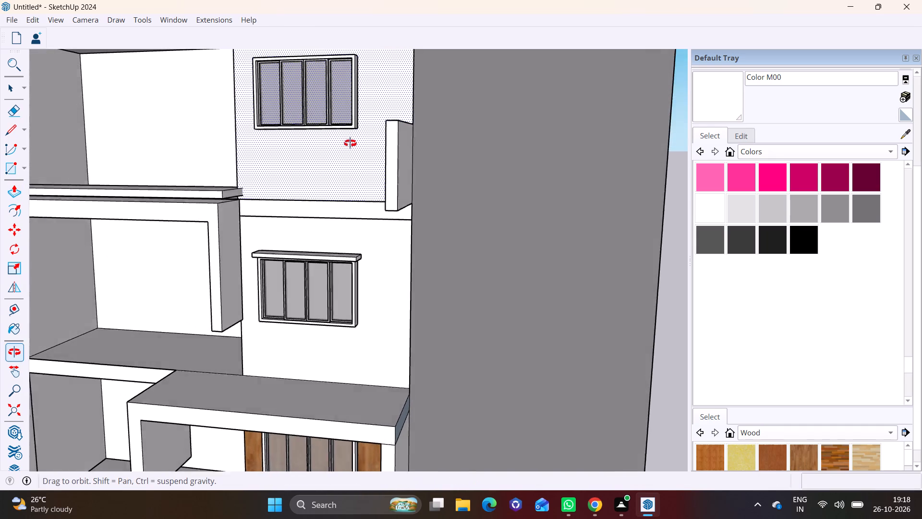
middle_drag(350, 143, 355, 140)
scroll(361, 140, down, 4)
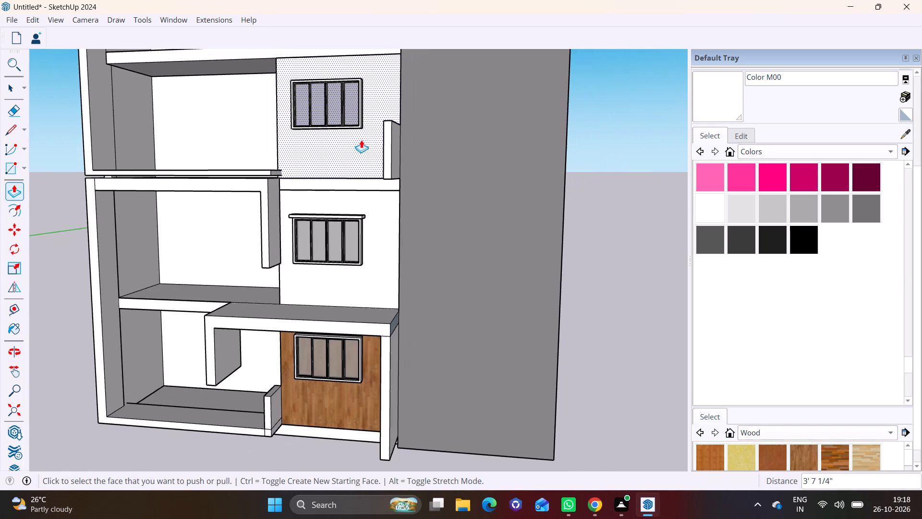
scroll(361, 140, down, 2)
shift+middle_drag(362, 138, 350, 239)
scroll(393, 212, up, 1)
middle_drag(393, 229, 374, 288)
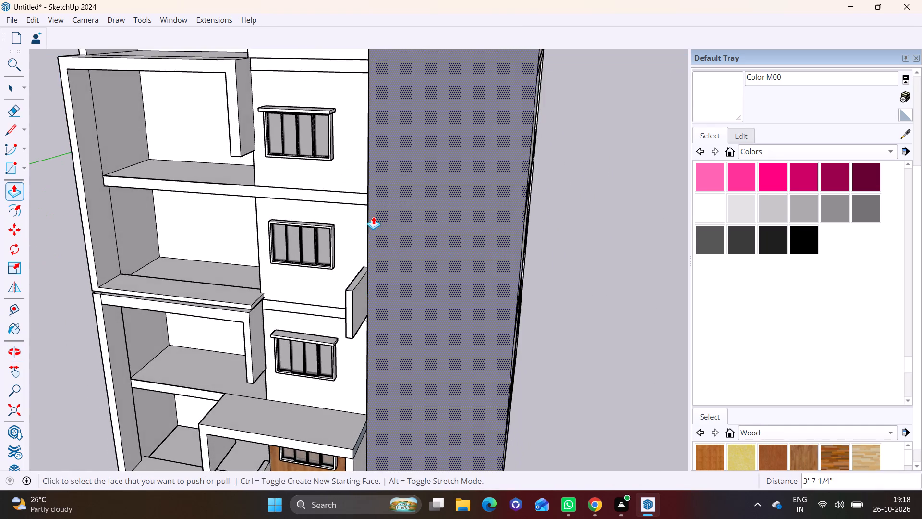
scroll(373, 216, down, 3)
middle_drag(372, 225, 295, 327)
scroll(334, 264, down, 4)
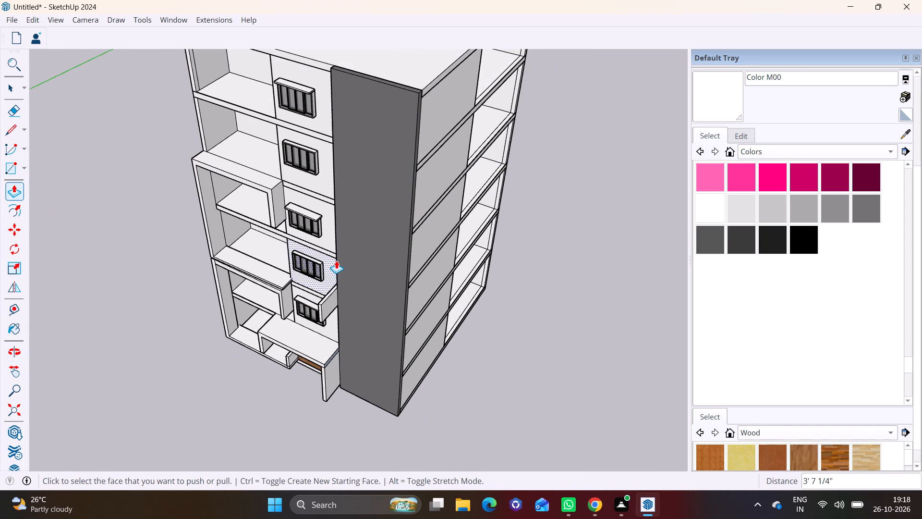
Pull the tall grey column's front face forward about 1' 10 1/2" over its full height.
shift+middle_drag(340, 250, 289, 285)
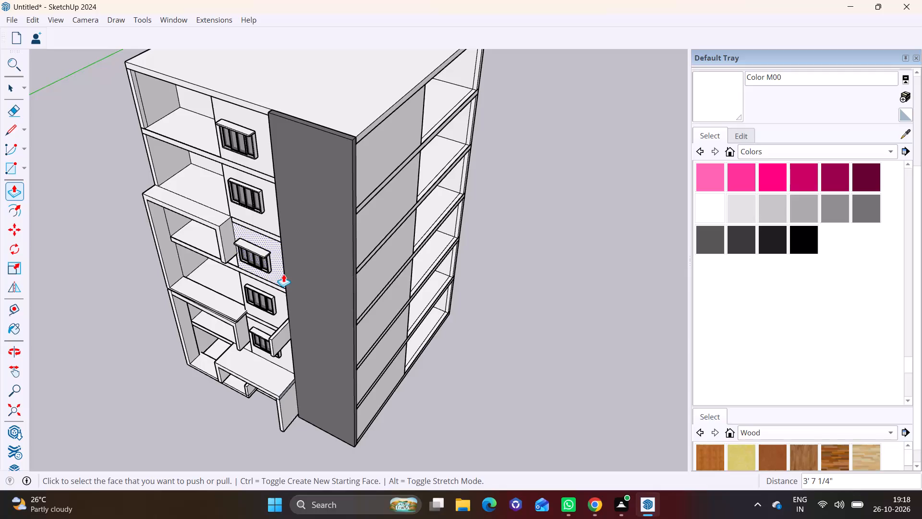
click(318, 256)
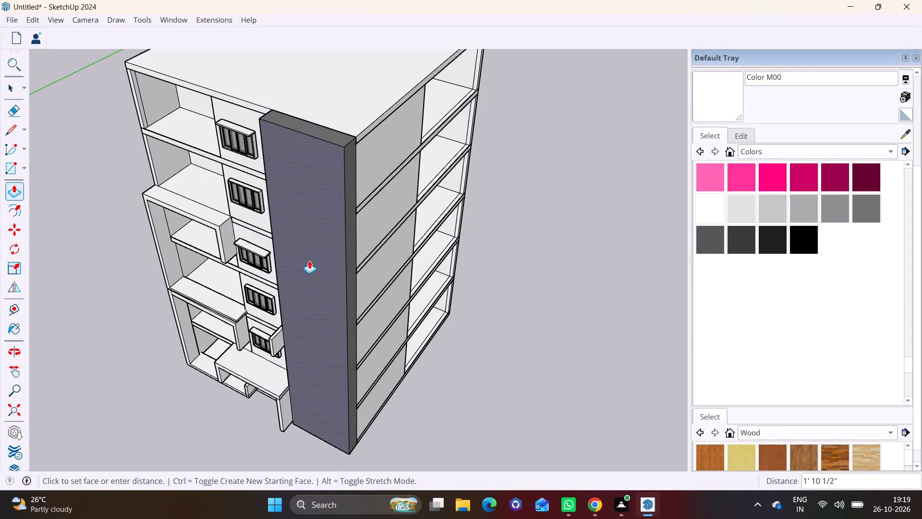
click(309, 260)
scroll(297, 304, up, 8)
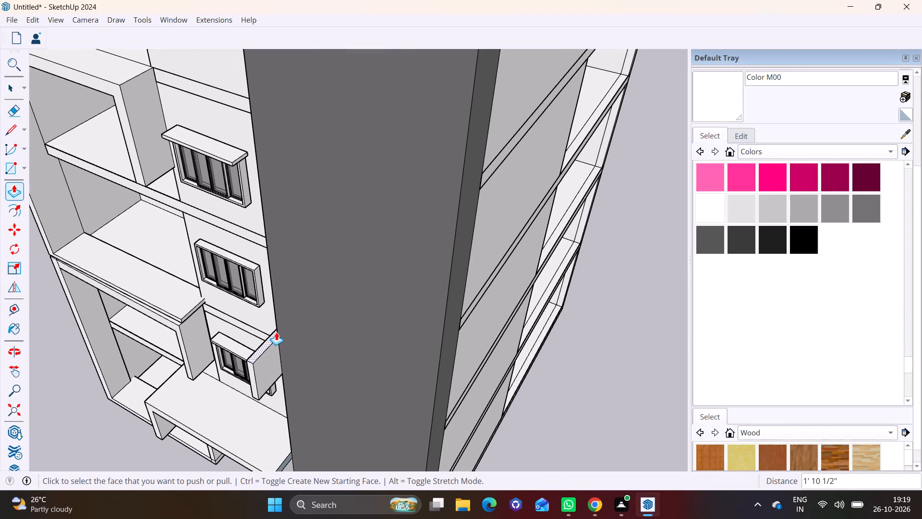
Raise the projecting side panel's top face to the top of the floor slab above the third-level window.
click(264, 344)
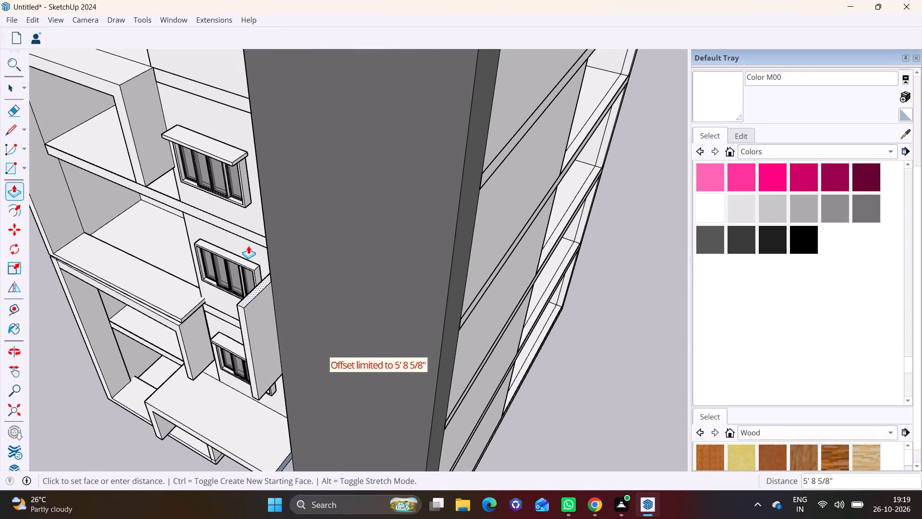
click(249, 238)
click(264, 284)
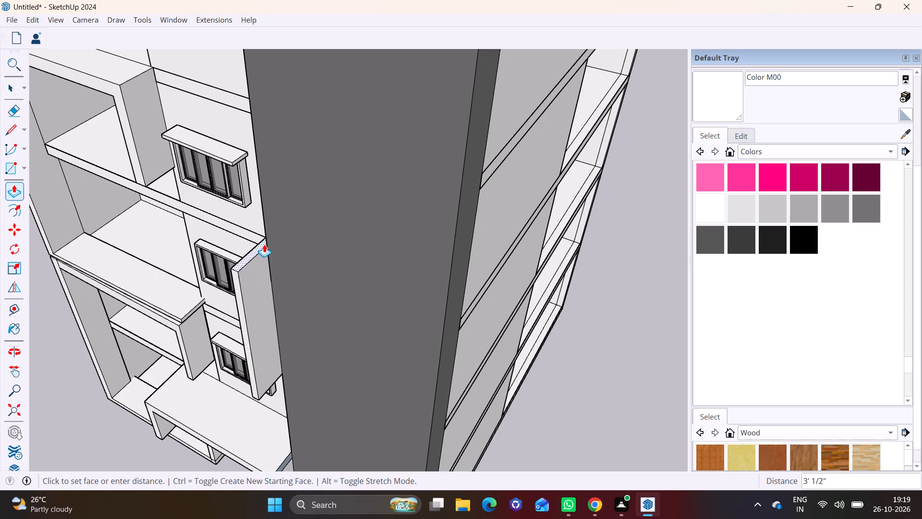
click(241, 229)
Draw a line about 5' 3" long across the side panel's inner face, level with the slab's underside.
middle_drag(252, 260, 435, 173)
scroll(386, 222, down, 6)
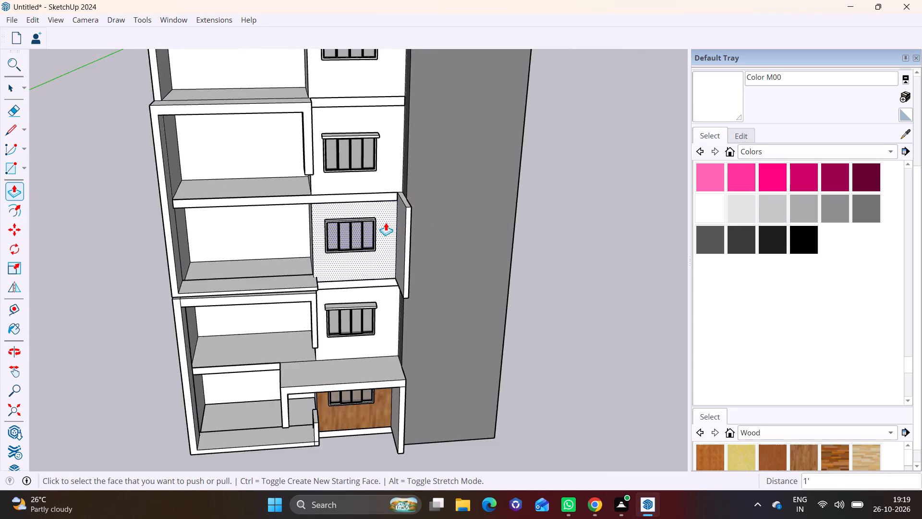
scroll(386, 222, down, 2)
middle_drag(386, 225, 368, 207)
scroll(370, 206, up, 1)
middle_drag(374, 206, 384, 172)
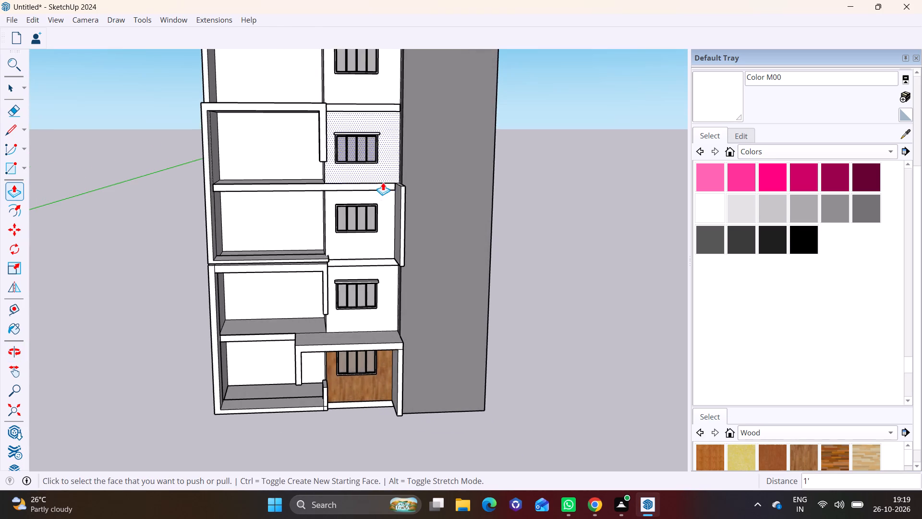
scroll(382, 192, up, 5)
middle_drag(415, 200, 498, 210)
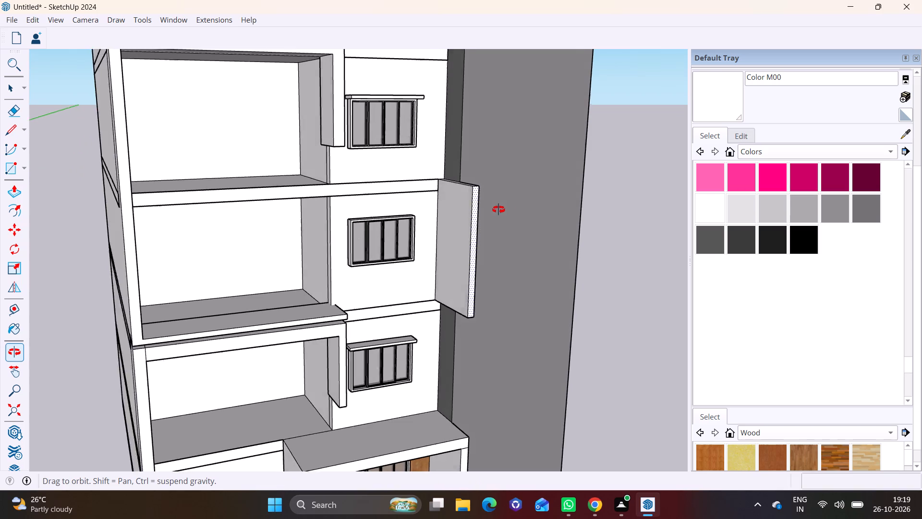
middle_drag(498, 210, 516, 210)
scroll(464, 205, up, 4)
middle_drag(473, 209, 400, 222)
middle_drag(447, 229, 502, 229)
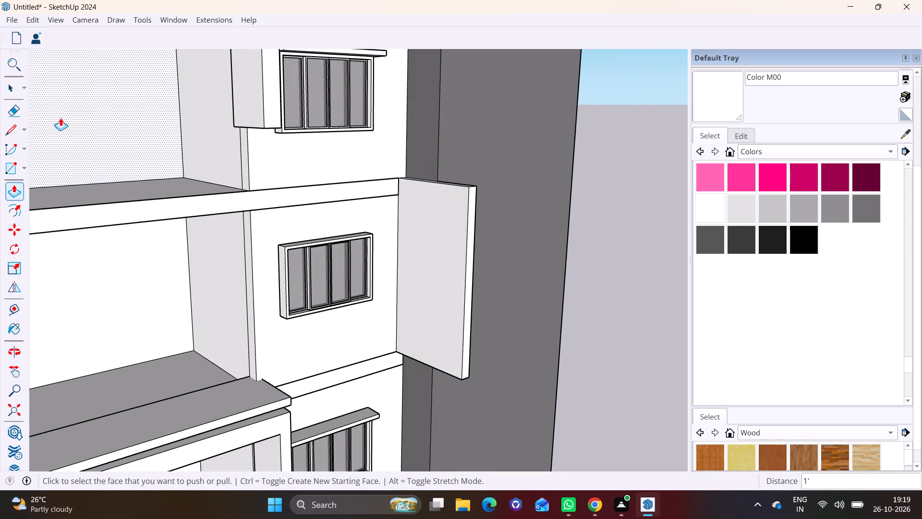
click(17, 127)
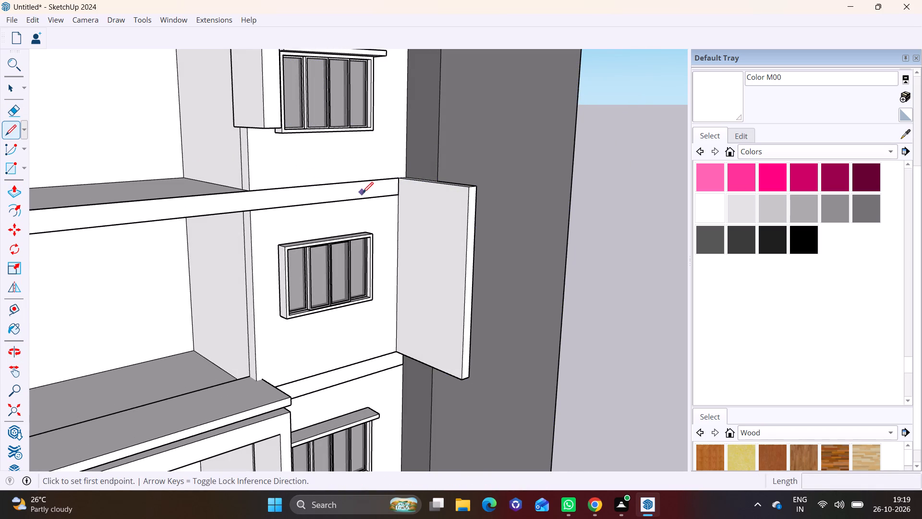
click(401, 196)
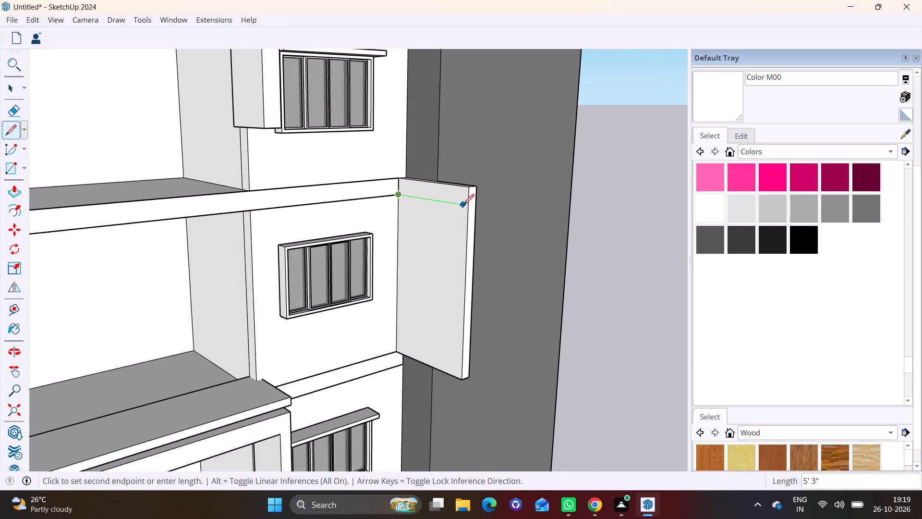
click(469, 205)
key(space)
Pull the panel's top strip about 14' 7 3/8" across above the window, aligned with the entrance canopy's far end.
click(449, 199)
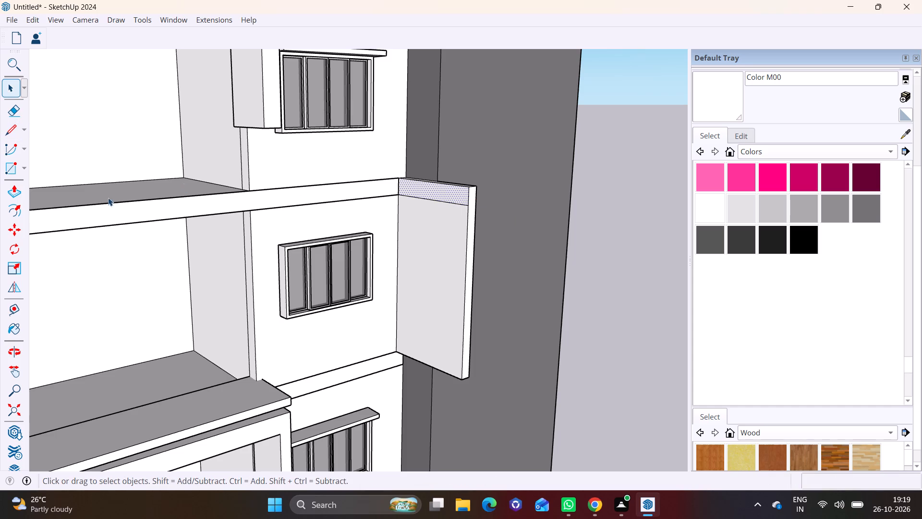
click(21, 190)
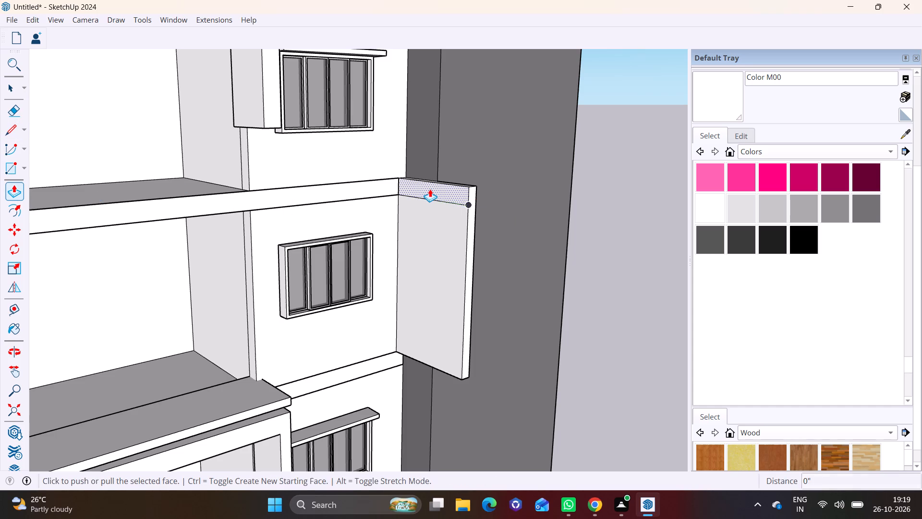
click(430, 189)
scroll(184, 220, down, 8)
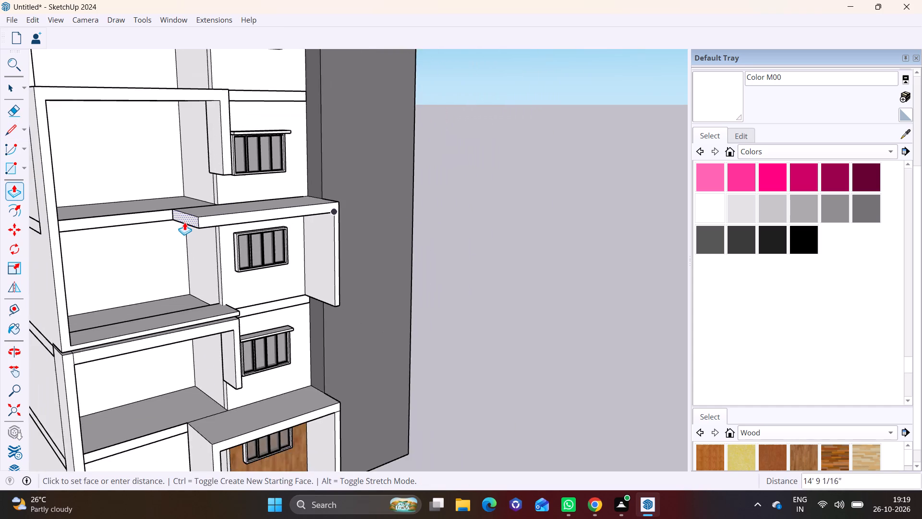
shift+middle_drag(190, 225, 188, 163)
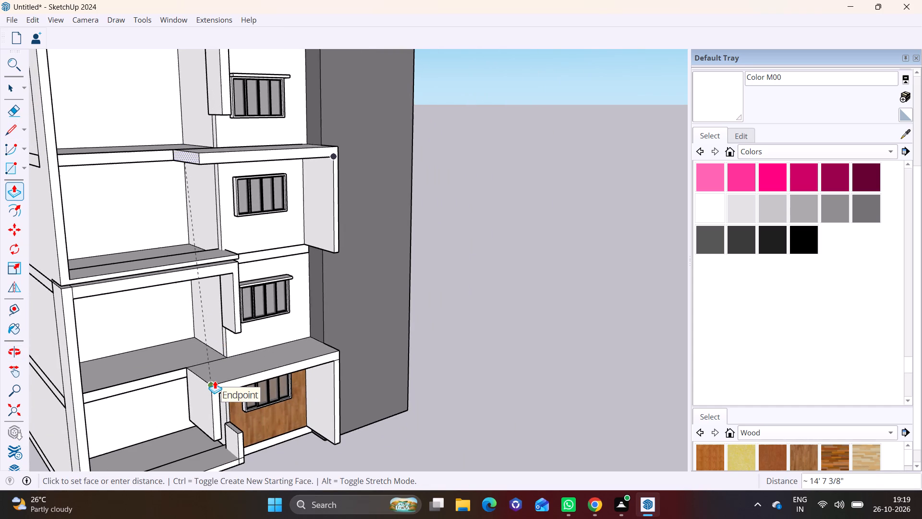
click(214, 385)
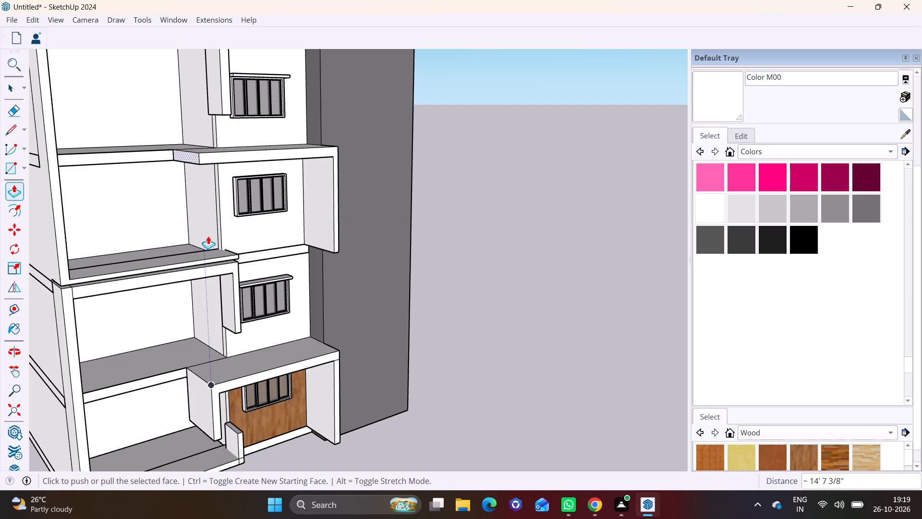
Draw a line across the underside of the new overhead beam near its free end, marking off a narrow strip.
middle_drag(212, 234, 209, 117)
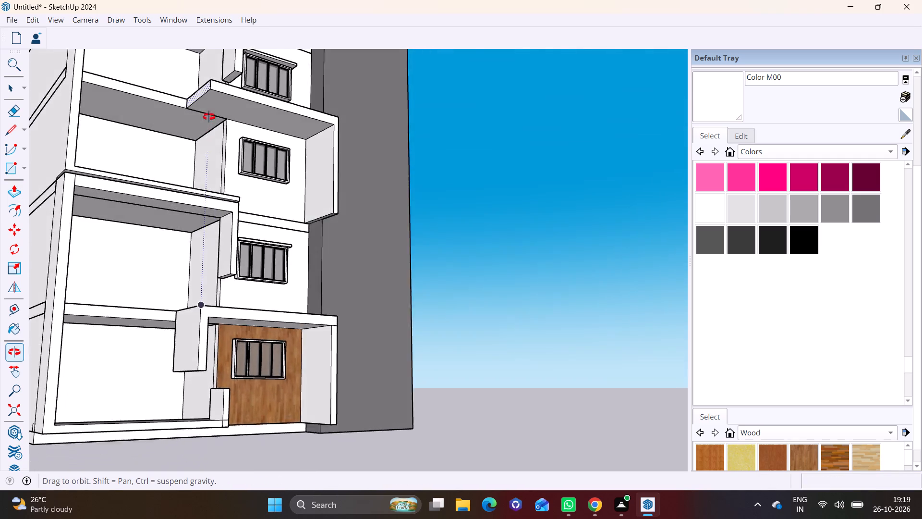
middle_drag(209, 117, 209, 116)
scroll(217, 109, up, 8)
drag(7, 129, 21, 131)
scroll(169, 95, up, 2)
click(172, 114)
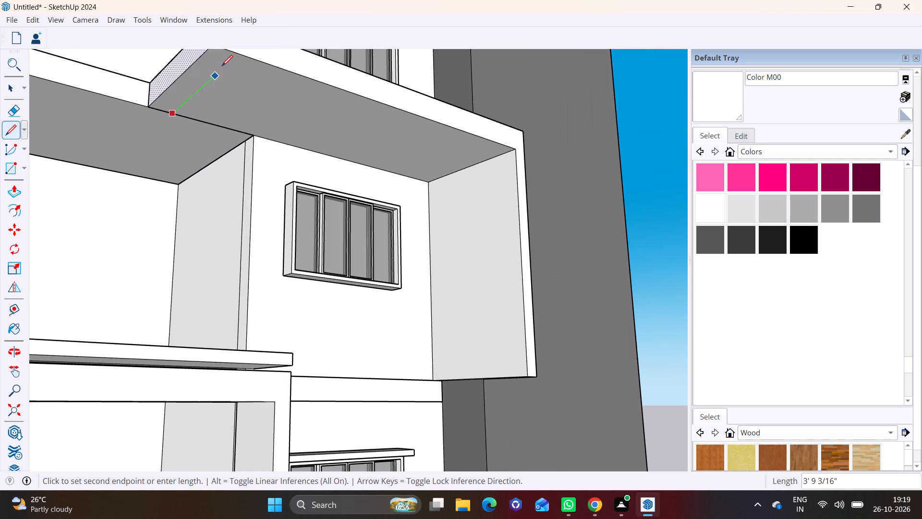
click(236, 50)
key(space)
Pull the beam's narrow end strip down about 4' 7" to form a short hanging leg.
click(211, 69)
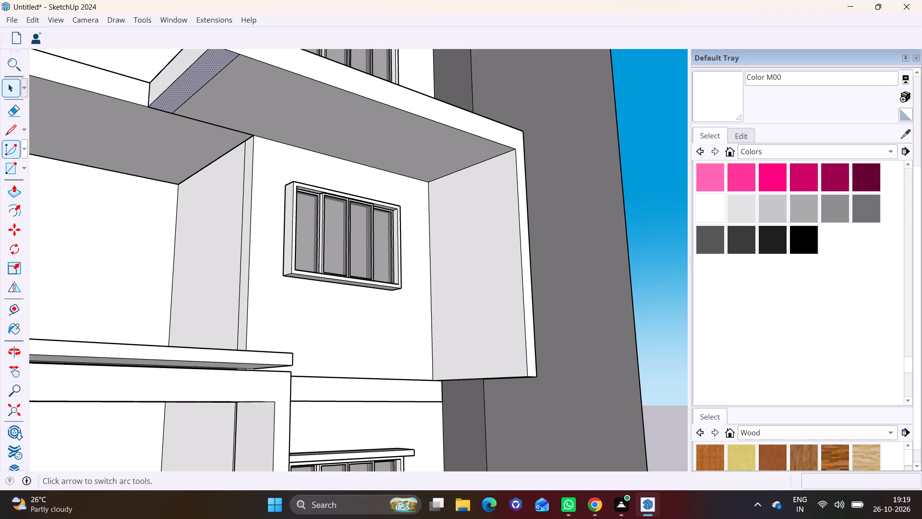
drag(8, 192, 18, 191)
click(187, 78)
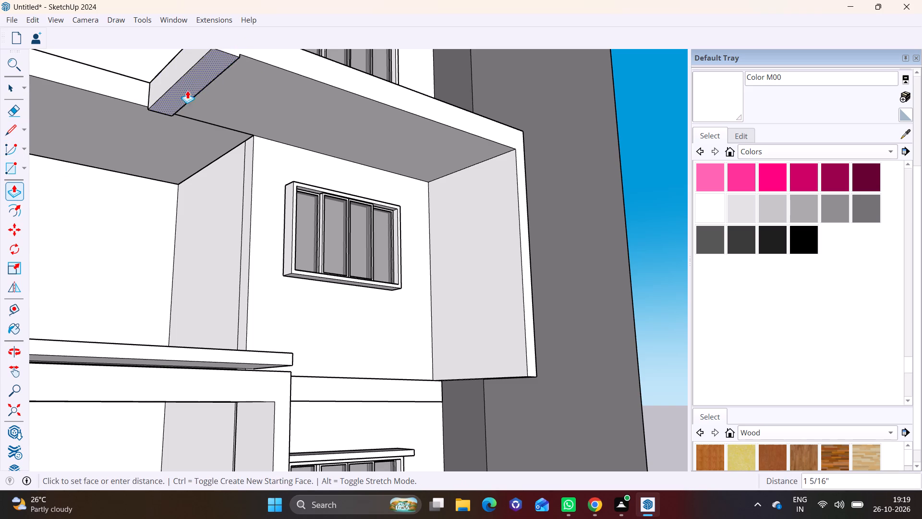
middle_drag(179, 203, 177, 204)
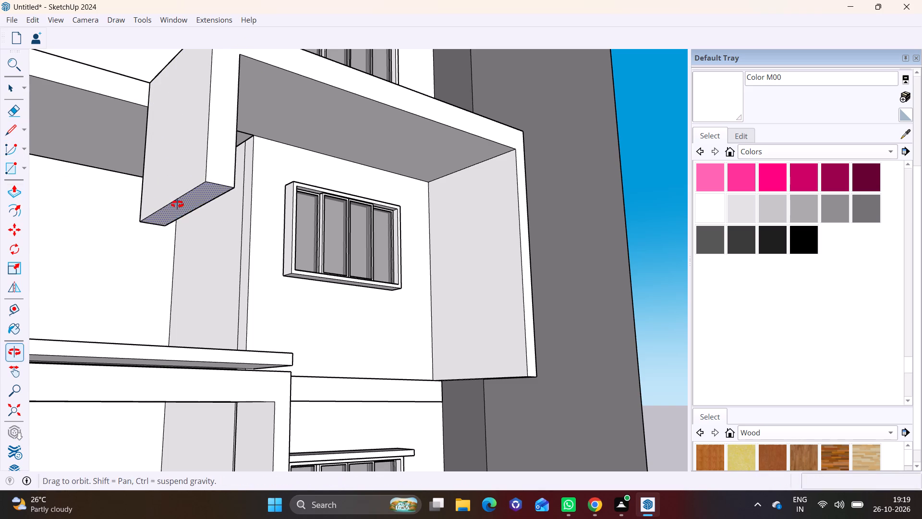
middle_drag(177, 204, 88, 292)
scroll(115, 279, down, 11)
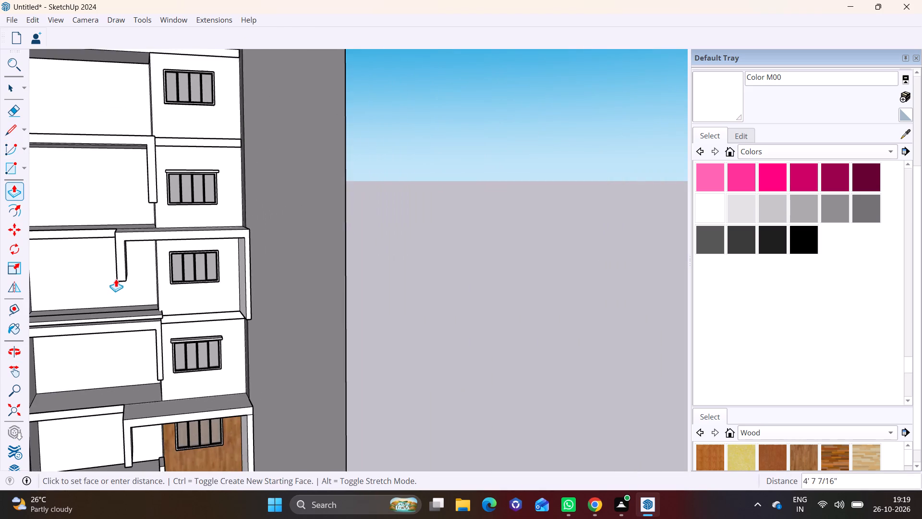
shift+middle_drag(116, 279, 162, 218)
click(162, 219)
key(space)
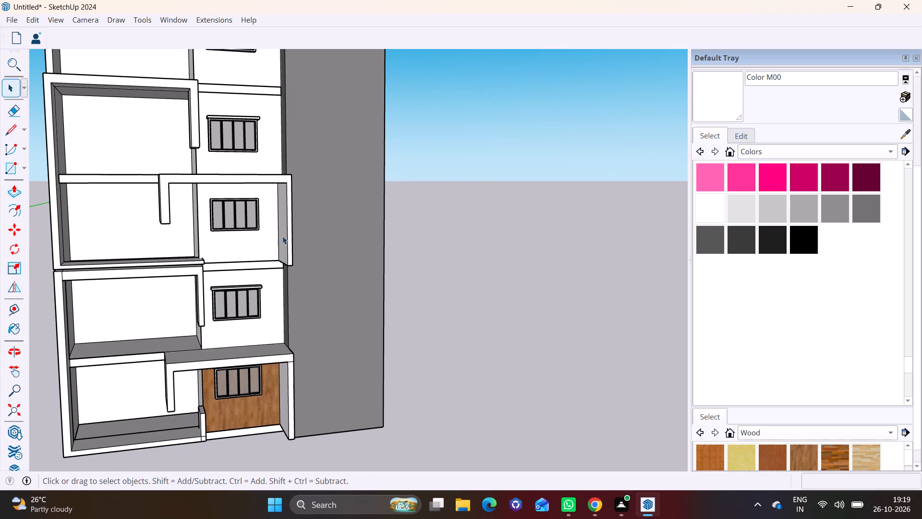
click(472, 263)
Raise the top face of the upper front frame's bottom ledge about 5 3/4".
middle_drag(429, 250, 417, 217)
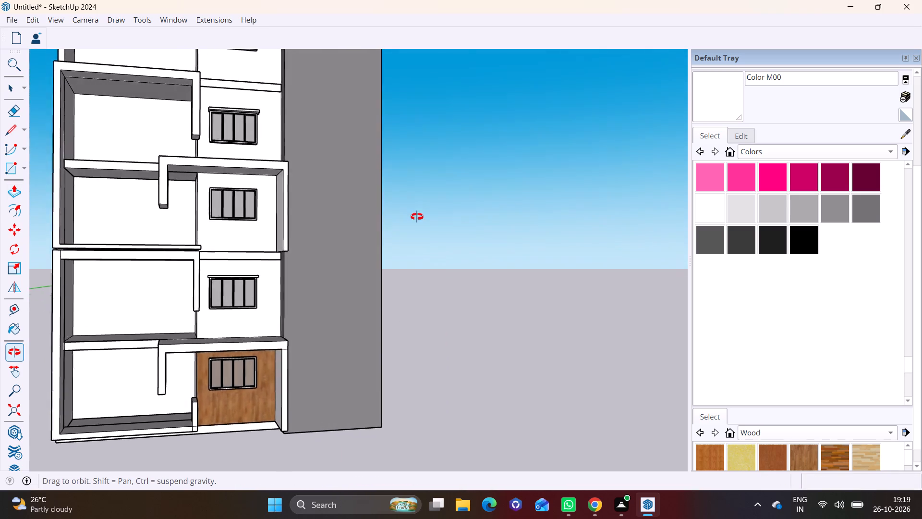
middle_drag(417, 217, 411, 235)
scroll(193, 254, up, 2)
middle_drag(190, 258, 124, 340)
scroll(139, 278, up, 2)
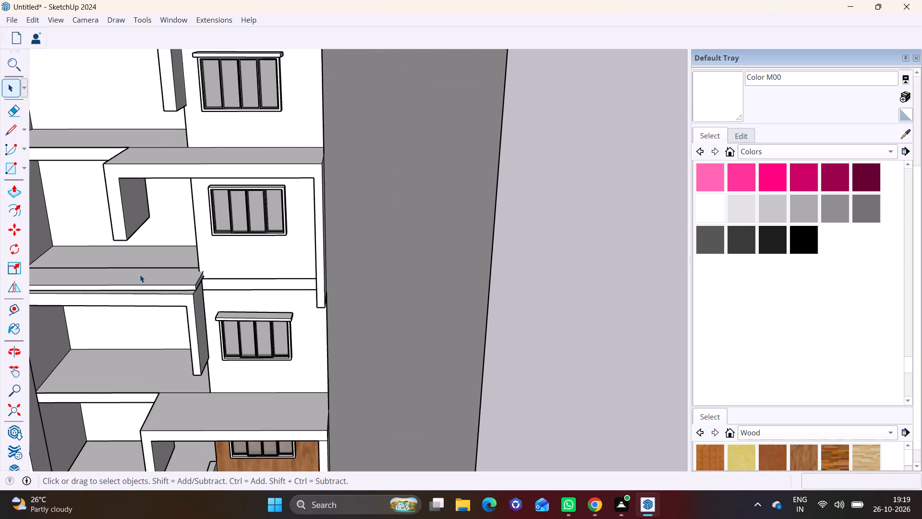
scroll(140, 274, up, 3)
shift+middle_drag(148, 272, 401, 245)
key(space)
click(345, 255)
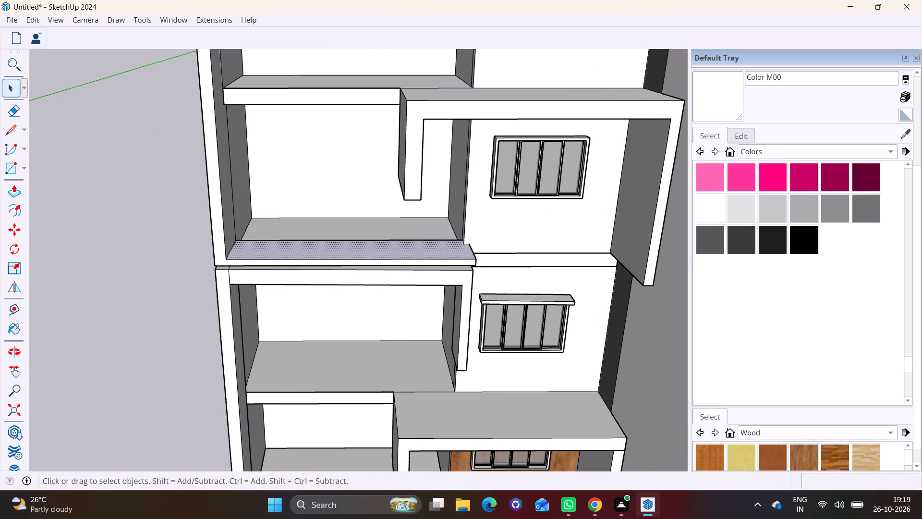
click(17, 192)
click(262, 249)
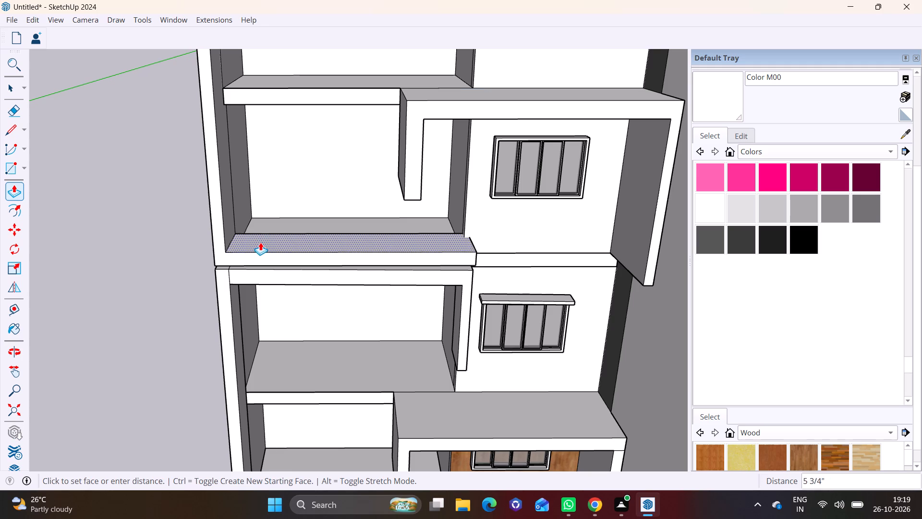
click(259, 240)
key(space)
click(144, 270)
Thicken the third-level side panel by pulling its inner face about 5 7/8" toward the window.
scroll(255, 266, down, 7)
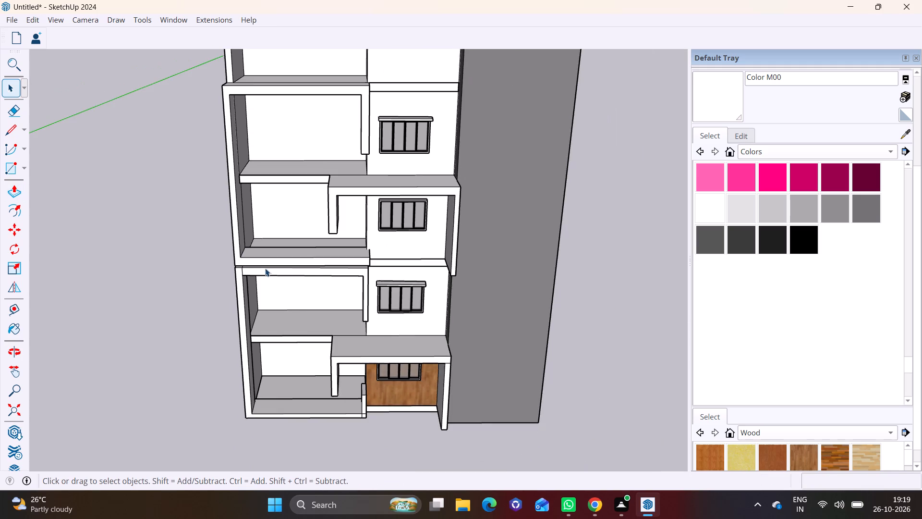
middle_drag(309, 270, 315, 202)
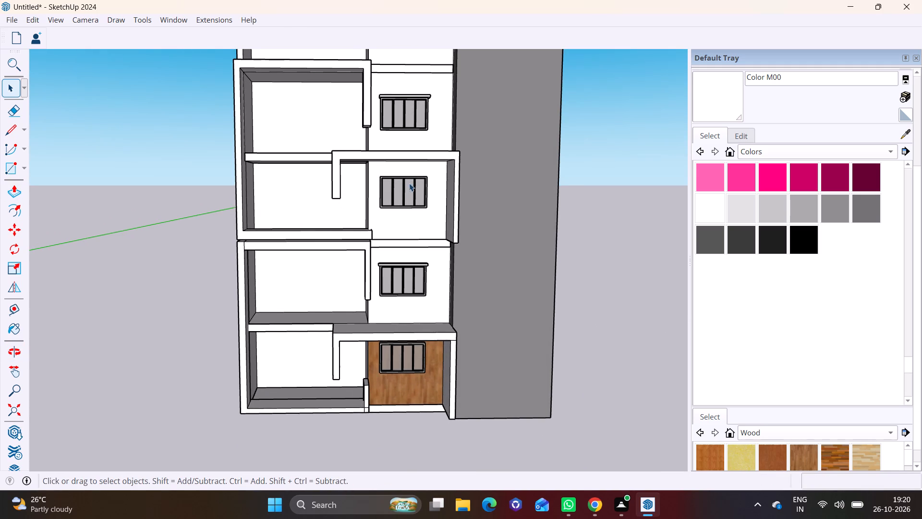
middle_drag(427, 212, 532, 221)
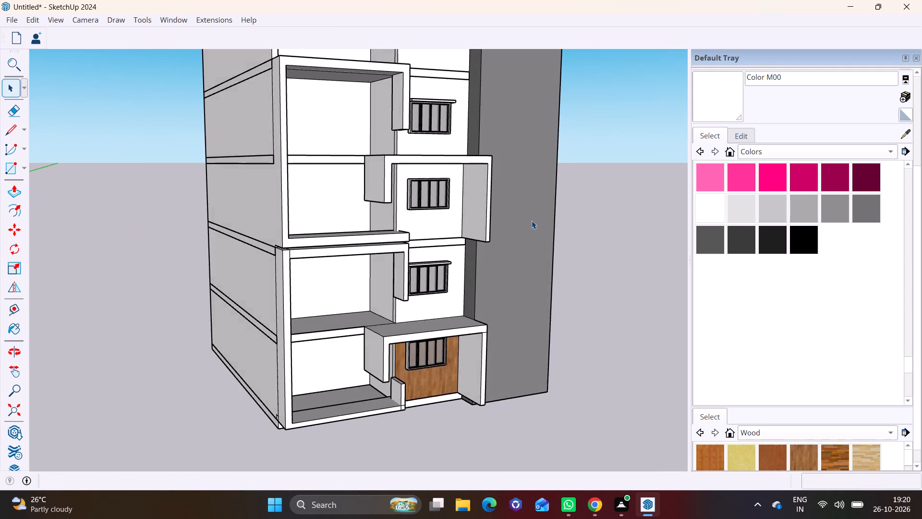
scroll(524, 216, up, 3)
scroll(478, 212, up, 1)
click(456, 190)
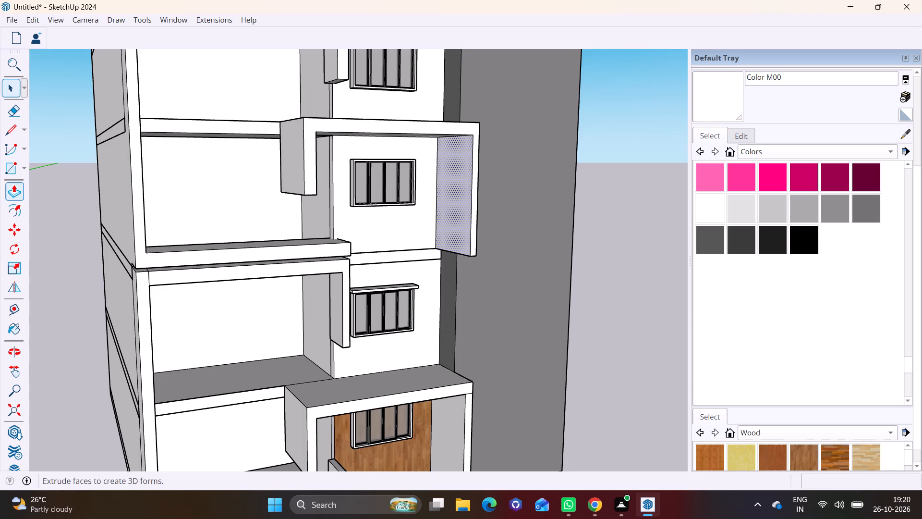
click(15, 189)
click(453, 217)
click(448, 218)
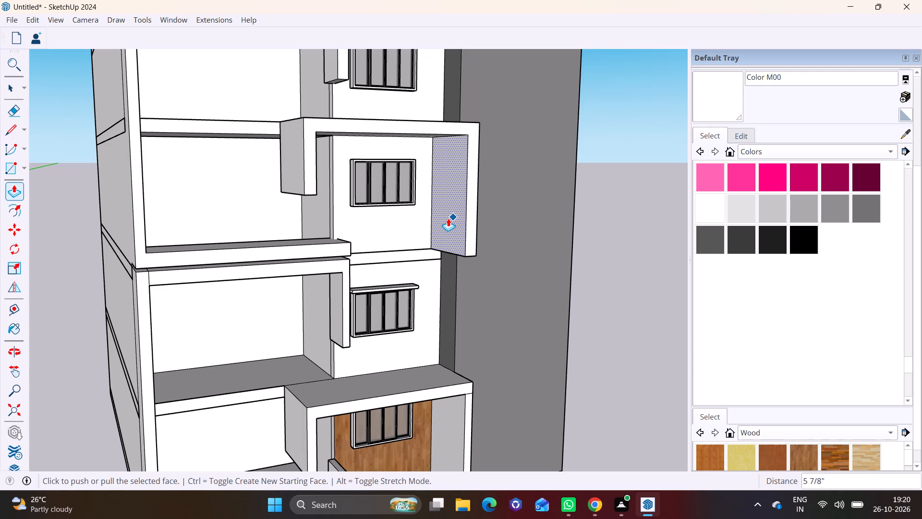
key(space)
Thicken the entrance canopy's side wall by pulling its inner face about 3 7/16" toward the wood-clad panel.
click(448, 418)
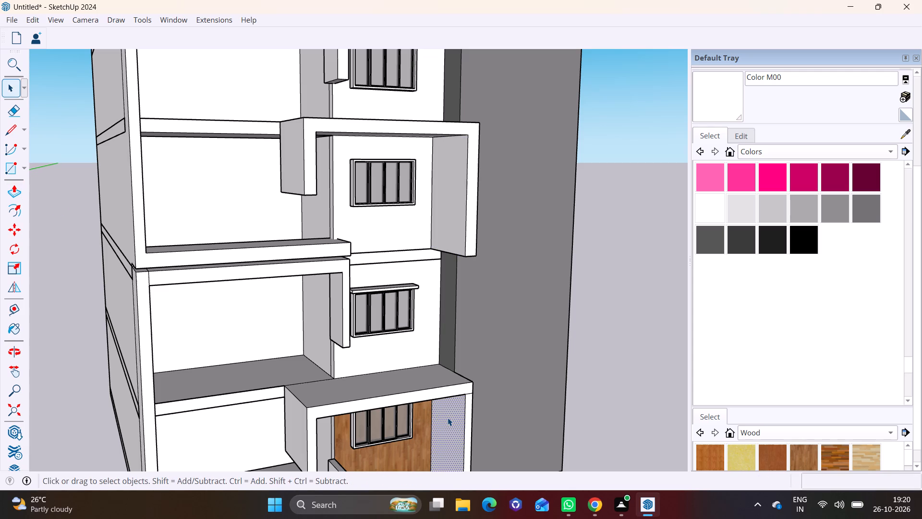
click(13, 194)
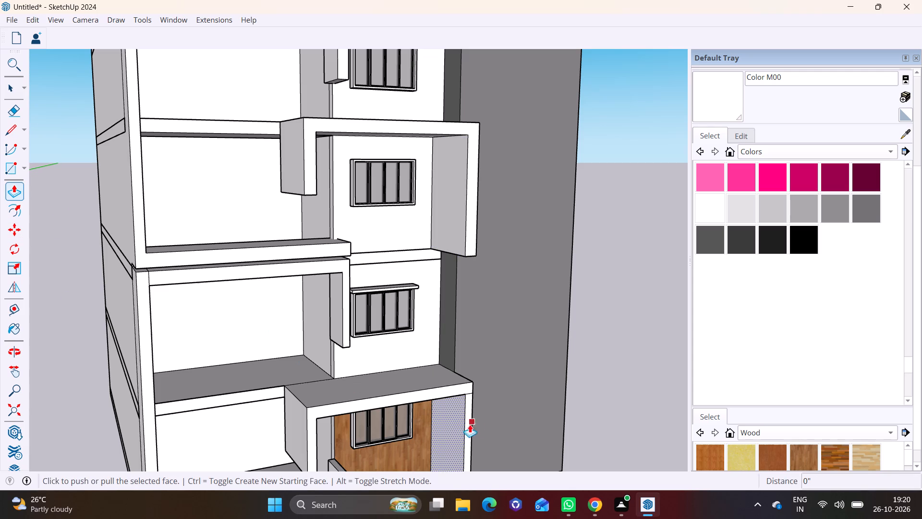
click(461, 427)
click(458, 427)
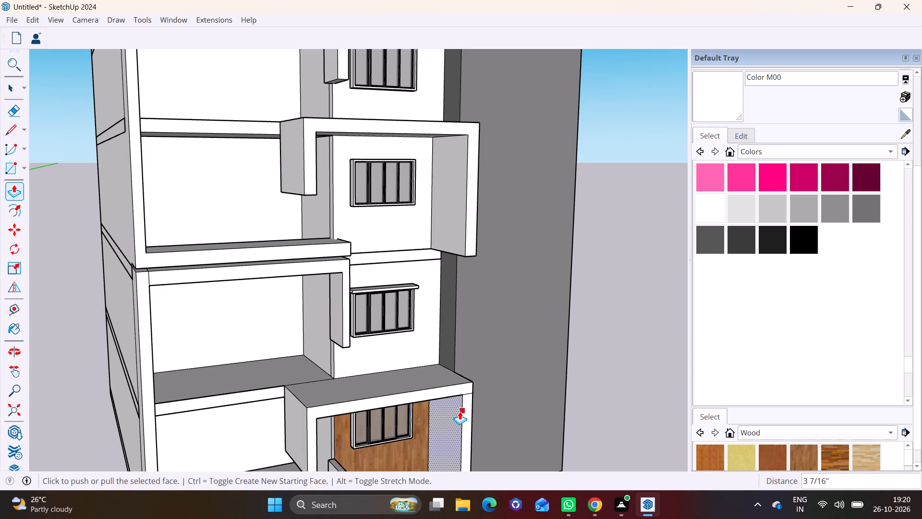
Examine the whole front facade, checking the new window surround against the canopy, front frames and tall grey column.
scroll(460, 411, down, 5)
middle_drag(418, 401, 313, 328)
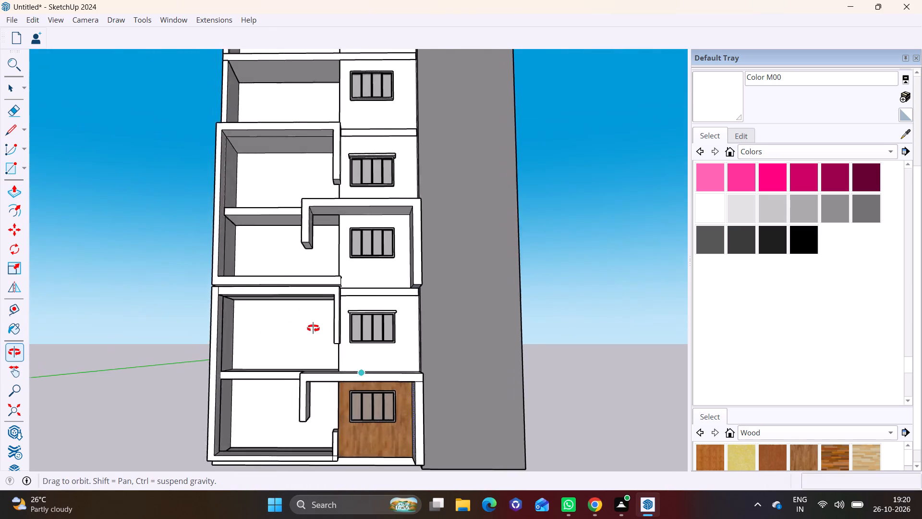
middle_drag(313, 328, 453, 340)
scroll(349, 315, down, 3)
middle_drag(351, 320, 360, 330)
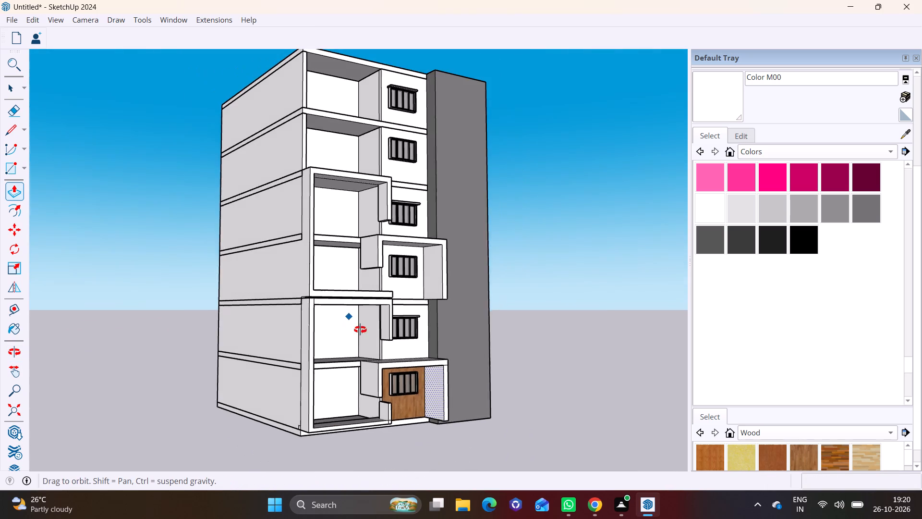
middle_drag(360, 330, 284, 366)
scroll(335, 330, down, 2)
shift+middle_drag(329, 320, 277, 361)
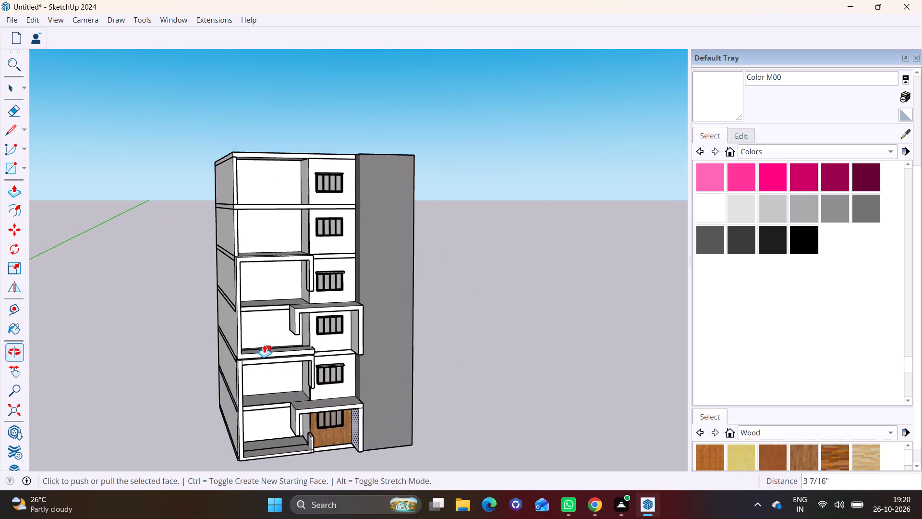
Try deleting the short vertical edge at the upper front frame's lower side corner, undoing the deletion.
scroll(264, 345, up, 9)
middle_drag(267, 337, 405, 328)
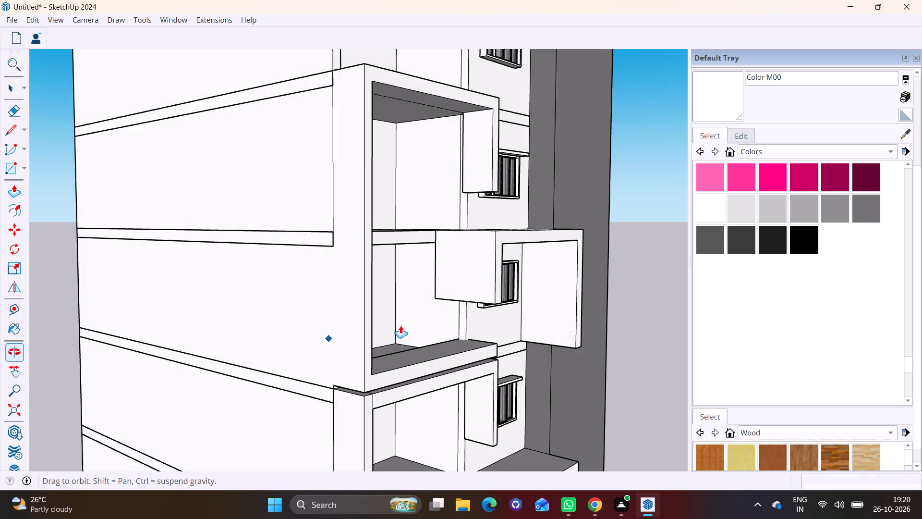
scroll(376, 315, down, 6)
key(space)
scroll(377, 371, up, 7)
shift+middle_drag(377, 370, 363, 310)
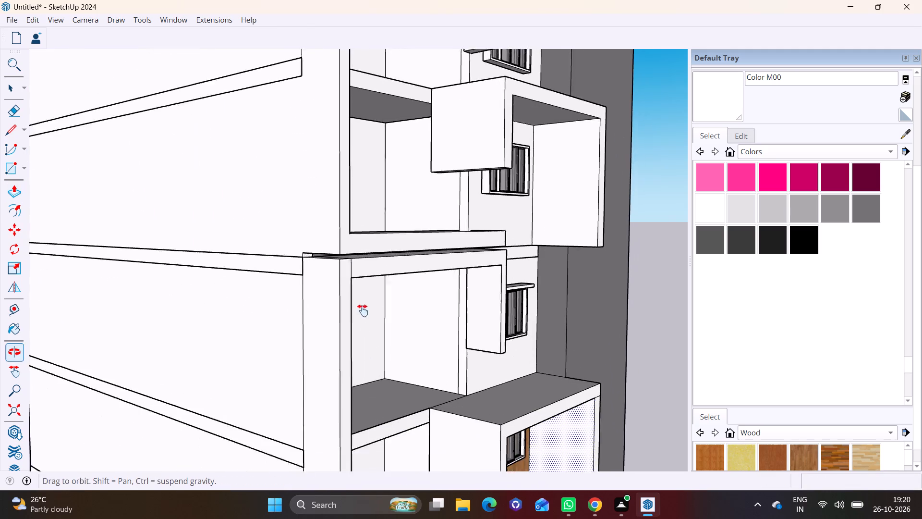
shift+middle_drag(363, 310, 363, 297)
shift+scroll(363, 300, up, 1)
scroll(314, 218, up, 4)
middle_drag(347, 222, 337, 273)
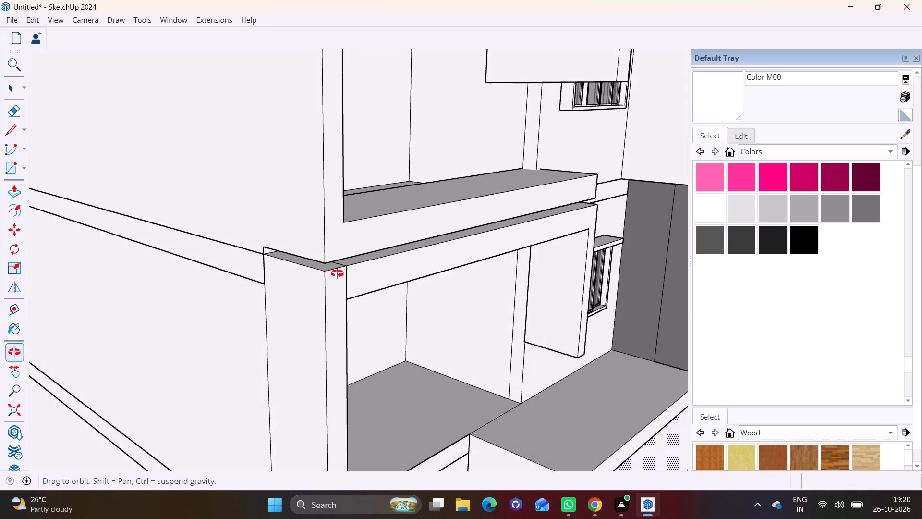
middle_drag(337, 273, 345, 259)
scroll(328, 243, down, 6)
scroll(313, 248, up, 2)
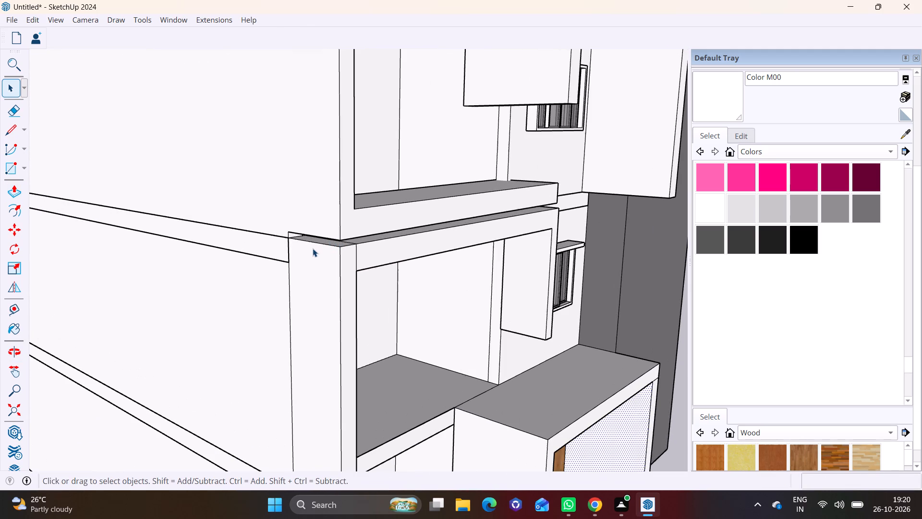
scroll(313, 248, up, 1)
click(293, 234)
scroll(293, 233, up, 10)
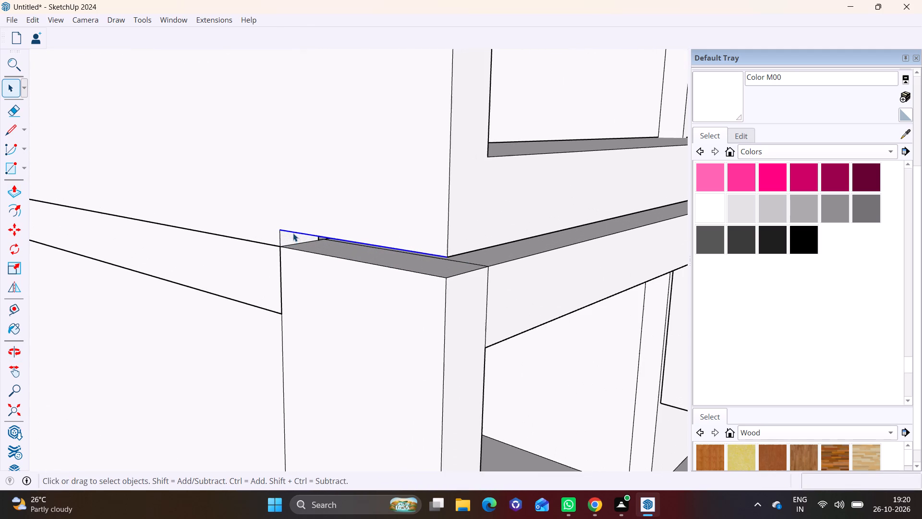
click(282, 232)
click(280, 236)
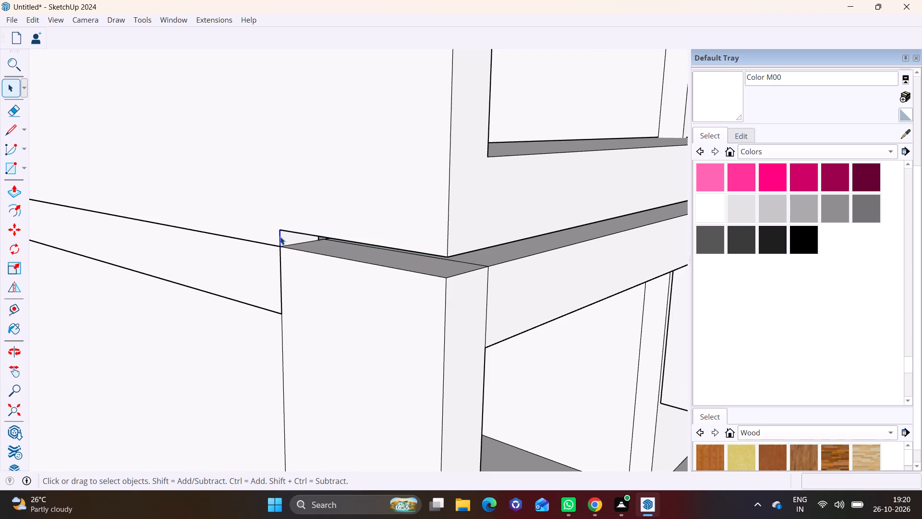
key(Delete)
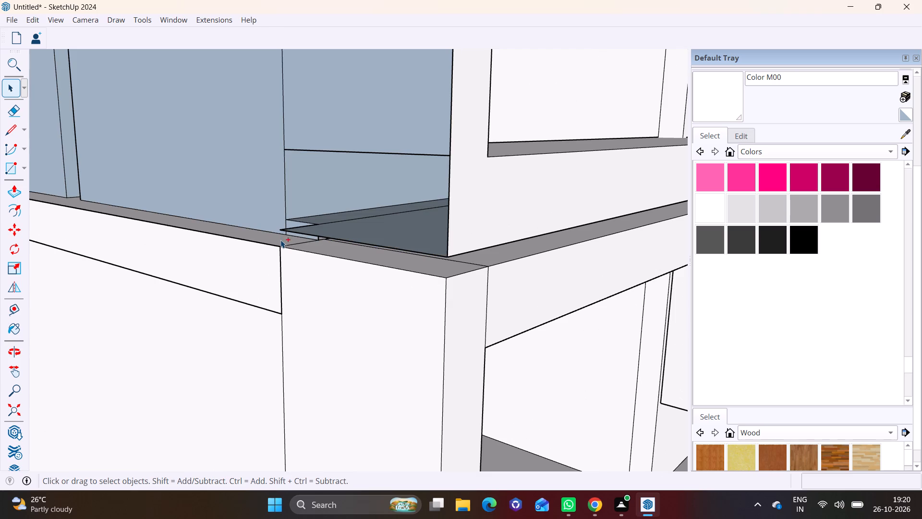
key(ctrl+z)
Delete the vertical seam line between the upper front frame and the building's side wall, above the mid-frame floor band.
scroll(306, 215, down, 12)
scroll(306, 201, up, 1)
scroll(300, 185, down, 3)
shift+middle_drag(297, 160, 277, 370)
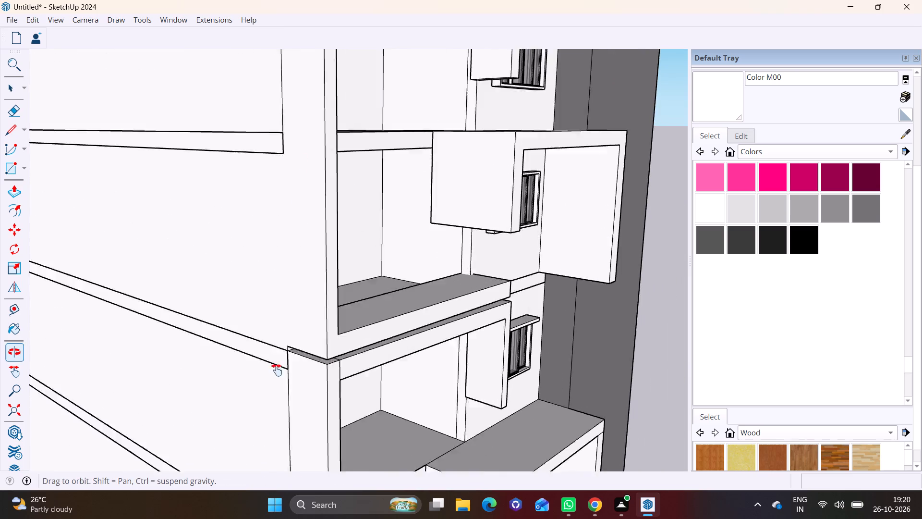
shift+middle_drag(277, 370, 275, 389)
scroll(268, 218, up, 3)
click(274, 191)
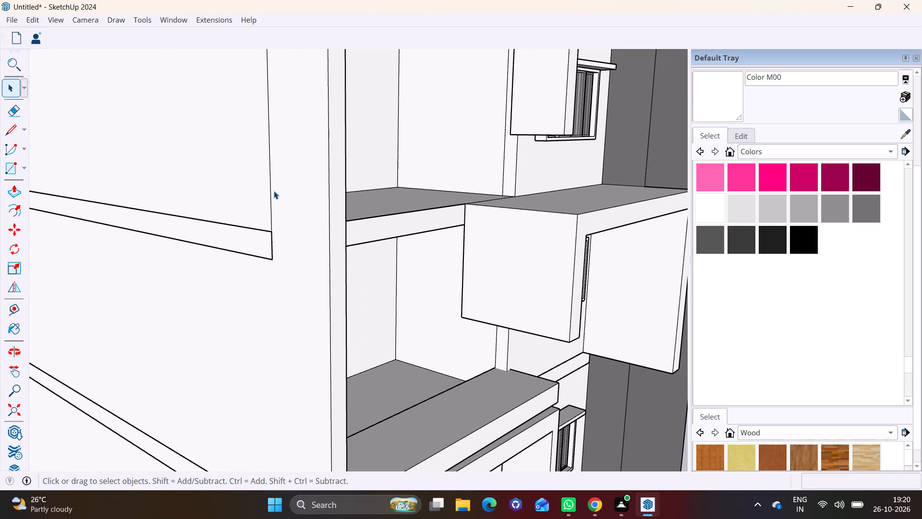
click(272, 198)
key(Delete)
Examine the side wall, floor bands and underside of the building around the stacked front frames.
scroll(269, 210, down, 12)
scroll(227, 269, down, 6)
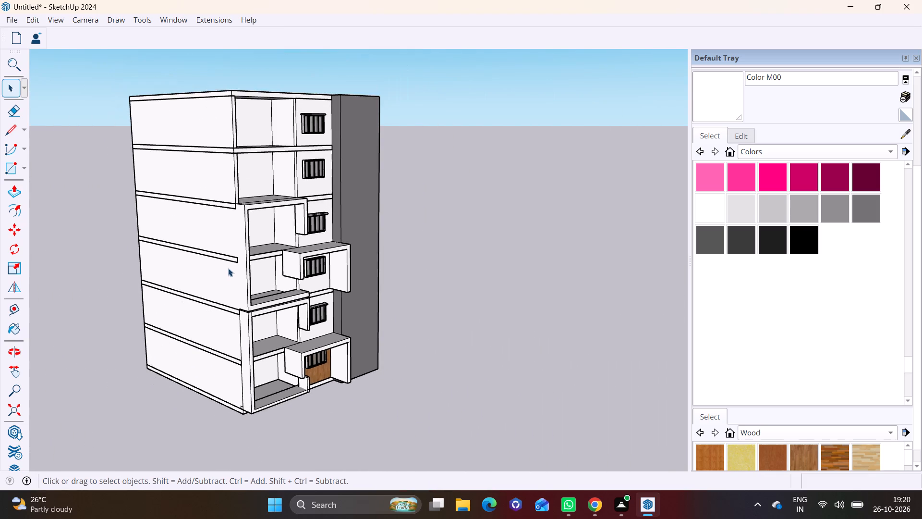
ctrl+middle_drag(229, 268, 244, 230)
ctrl+scroll(244, 230, up, 4)
scroll(244, 237, up, 4)
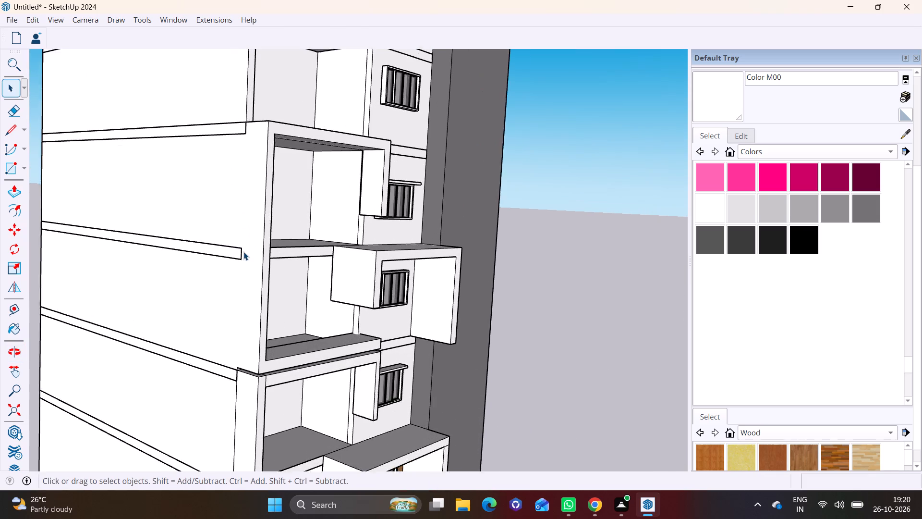
scroll(243, 252, up, 3)
scroll(244, 254, down, 12)
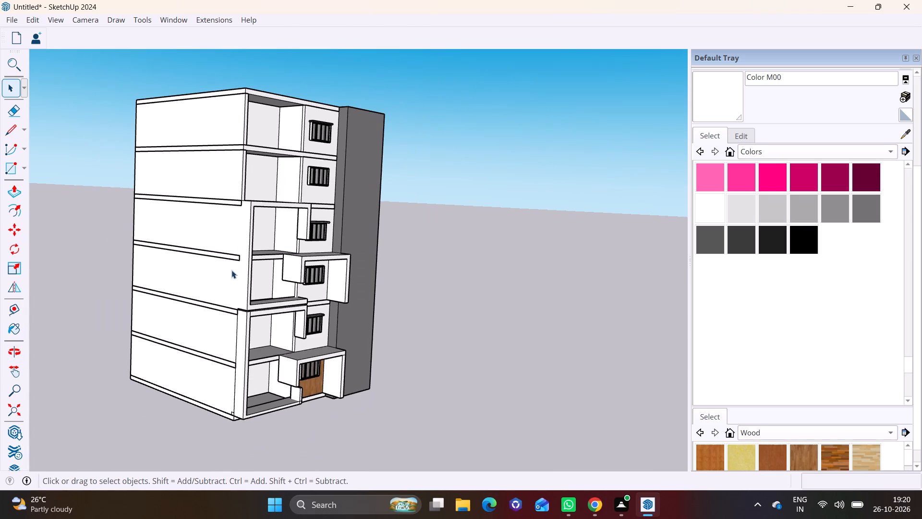
ctrl+middle_drag(239, 279, 246, 169)
middle_drag(270, 282, 213, 236)
scroll(270, 282, up, 1)
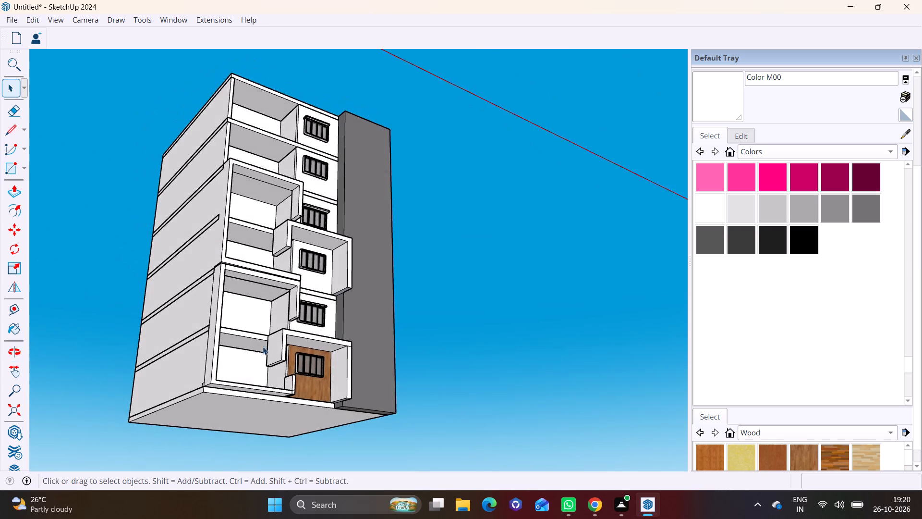
scroll(288, 350, up, 6)
click(193, 410)
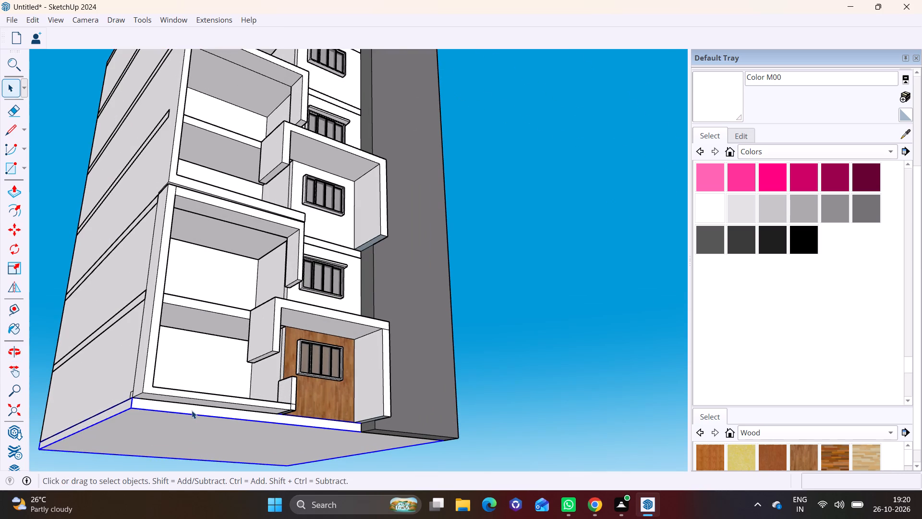
click(552, 333)
Sample the Wood Floor material from the ground-level panel and paint it onto the window walls of the five storeys above.
middle_drag(346, 269, 297, 374)
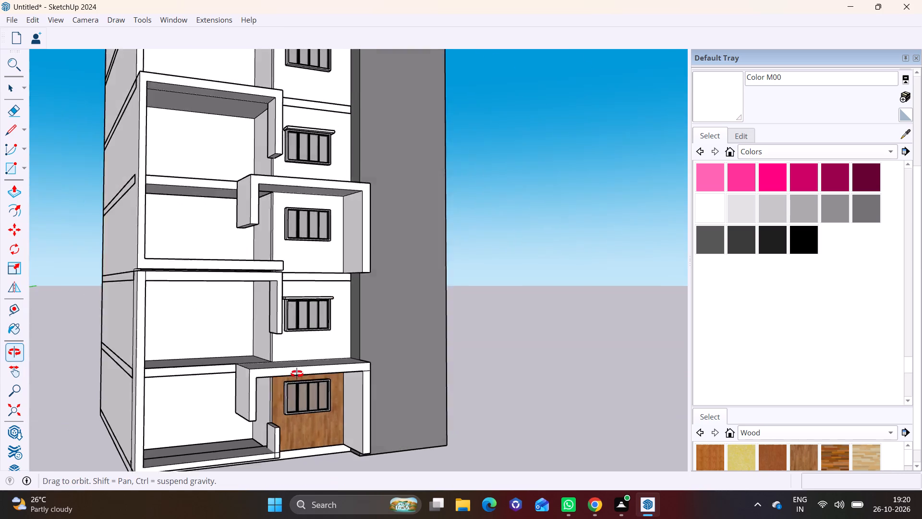
middle_drag(297, 374, 296, 376)
scroll(303, 334, down, 3)
middle_drag(314, 328, 242, 328)
scroll(280, 320, up, 6)
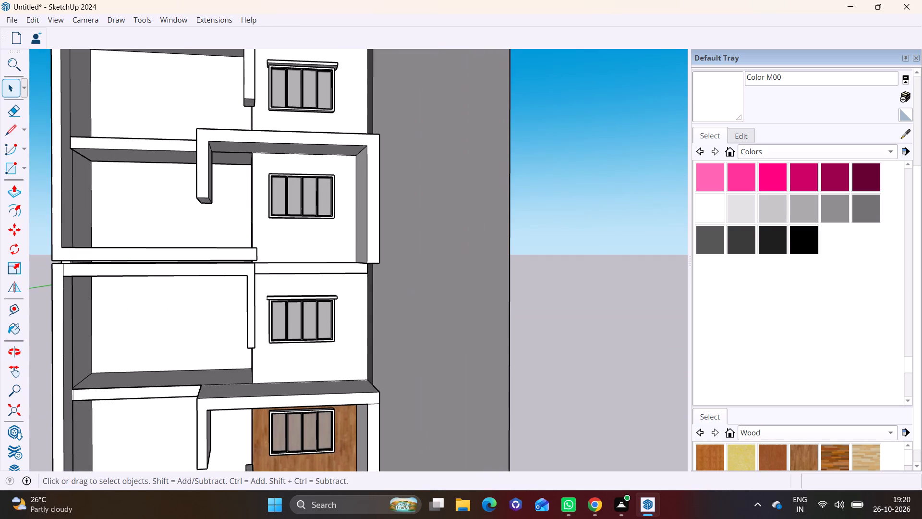
click(903, 131)
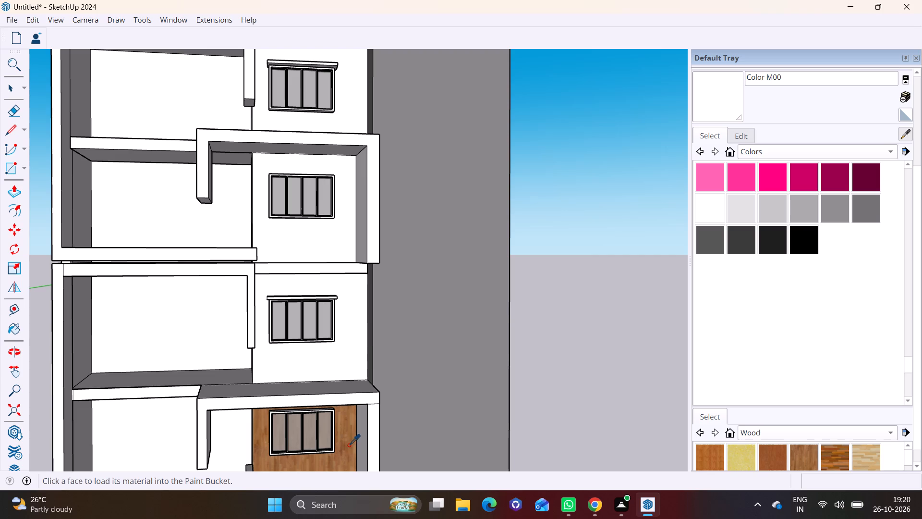
click(349, 445)
click(359, 350)
click(347, 222)
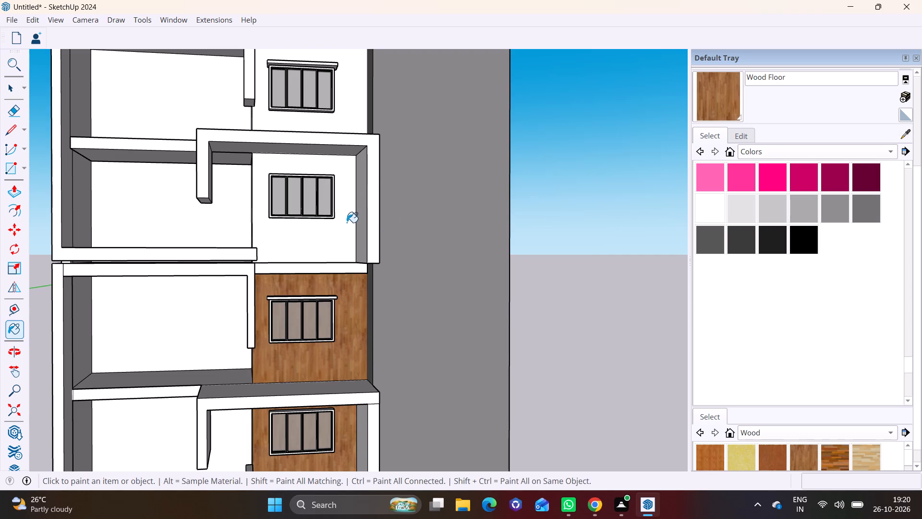
scroll(325, 187, down, 2)
shift+middle_drag(325, 174, 310, 324)
click(327, 265)
click(334, 177)
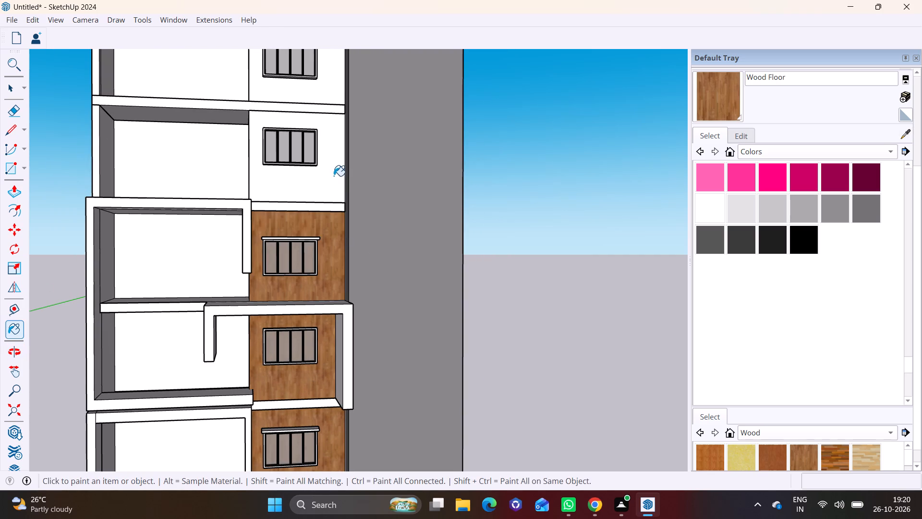
shift+middle_drag(330, 174, 330, 342)
click(335, 257)
scroll(316, 276, down, 7)
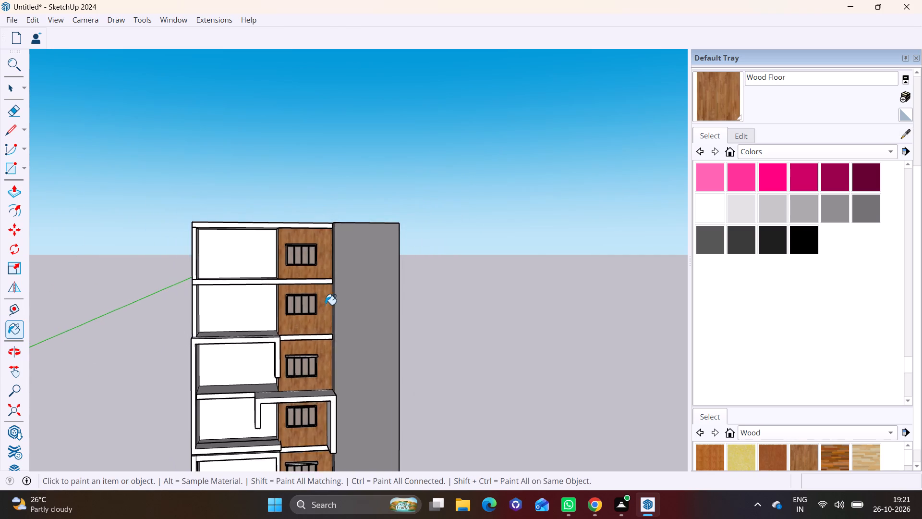
scroll(325, 305, down, 3)
key(space)
Examine the wood-clad facade together with the front frames, window surround and grey column.
shift+middle_drag(365, 388, 370, 259)
shift+scroll(370, 259, up, 1)
middle_drag(340, 295, 235, 320)
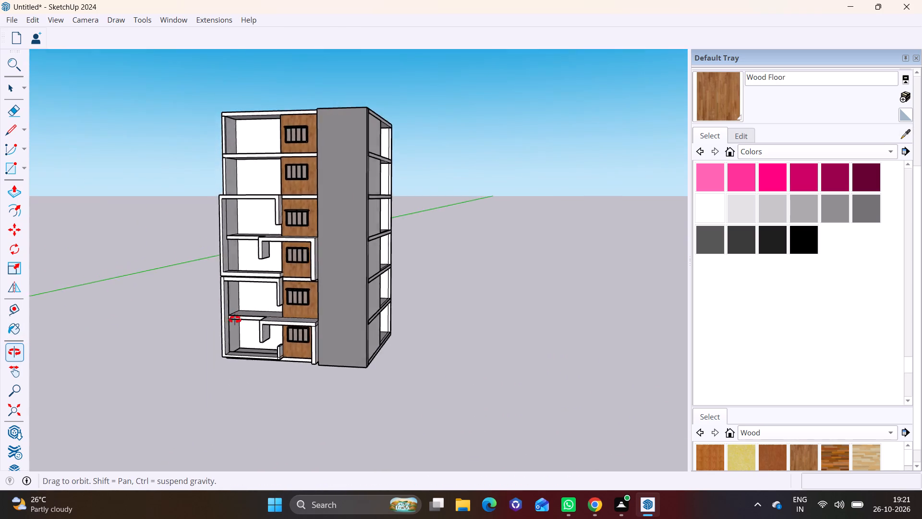
middle_drag(235, 320, 212, 337)
scroll(277, 228, up, 3)
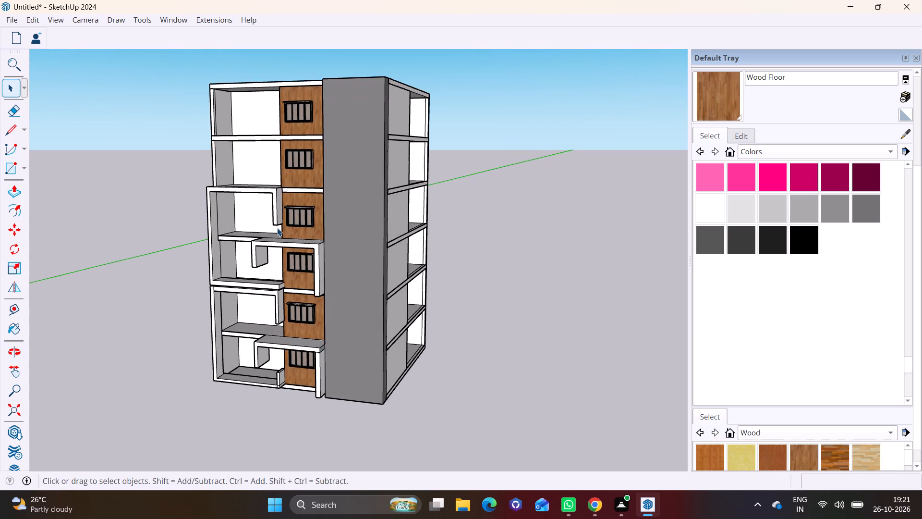
scroll(277, 228, up, 2)
middle_drag(263, 238, 263, 223)
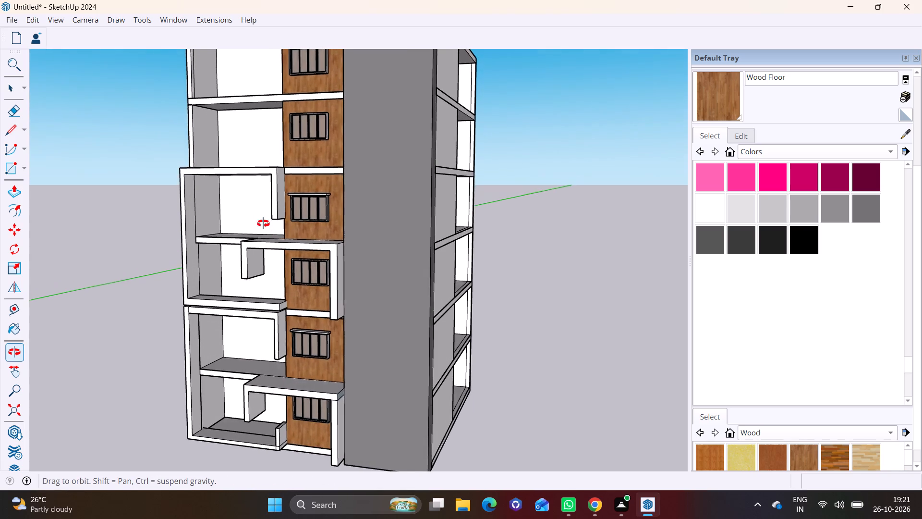
middle_drag(263, 223, 265, 222)
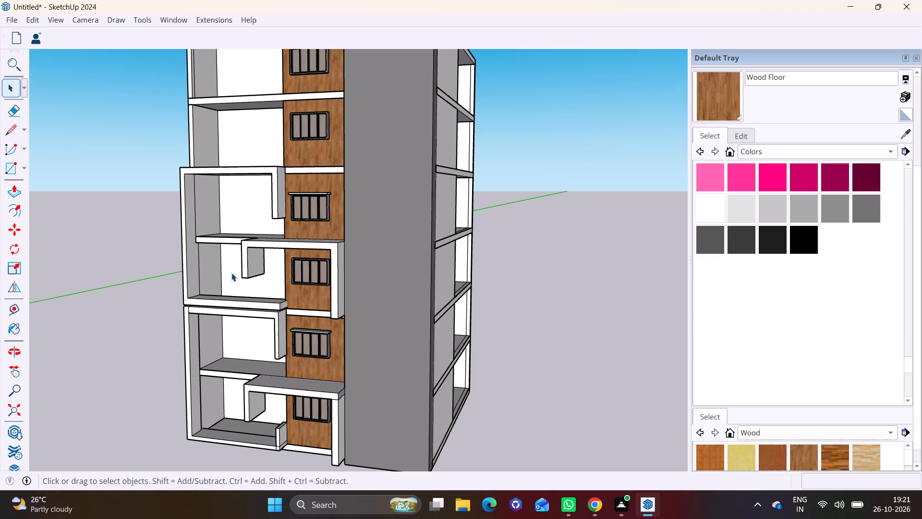
Draw a narrow rectangle across the full depth of the upper front frame's bottom ledge, near its window-side end.
scroll(257, 313, up, 1)
shift+middle_drag(257, 313, 248, 292)
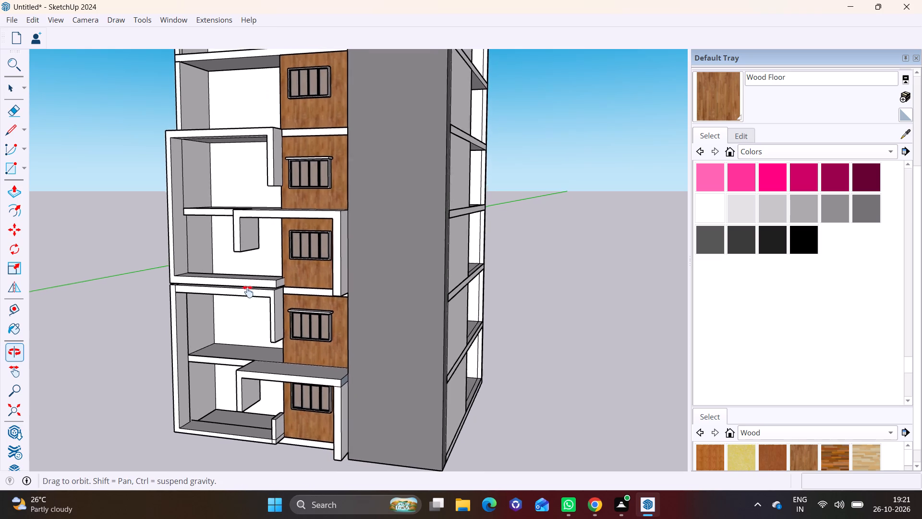
shift+middle_drag(248, 292, 241, 305)
scroll(260, 290, up, 2)
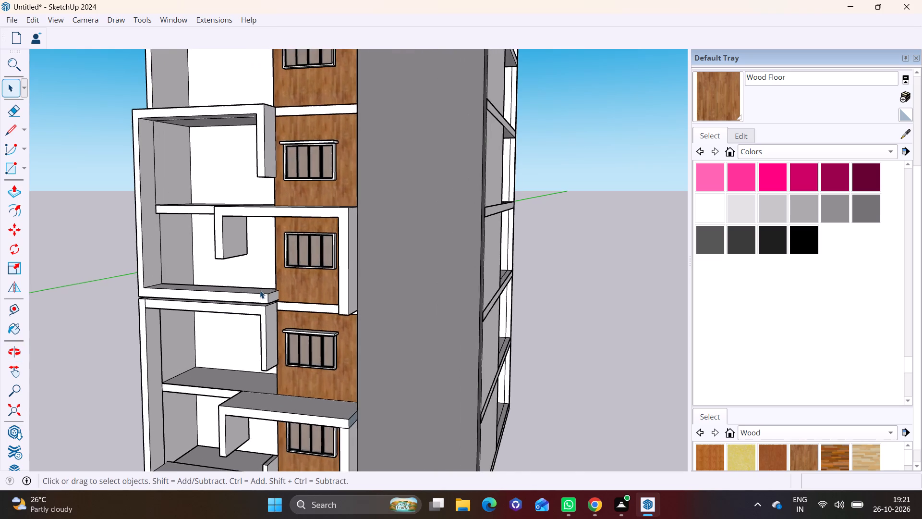
scroll(262, 290, up, 3)
middle_drag(268, 289, 285, 372)
scroll(299, 341, up, 5)
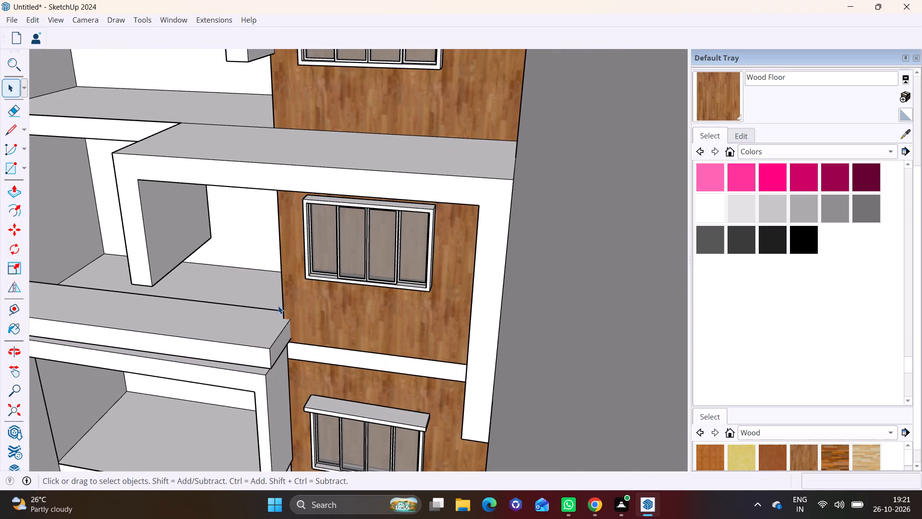
click(24, 165)
click(29, 181)
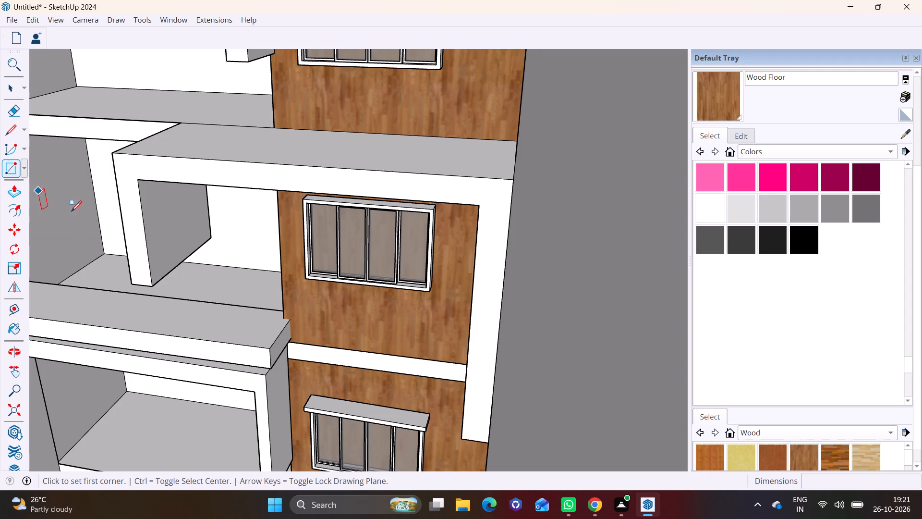
click(272, 309)
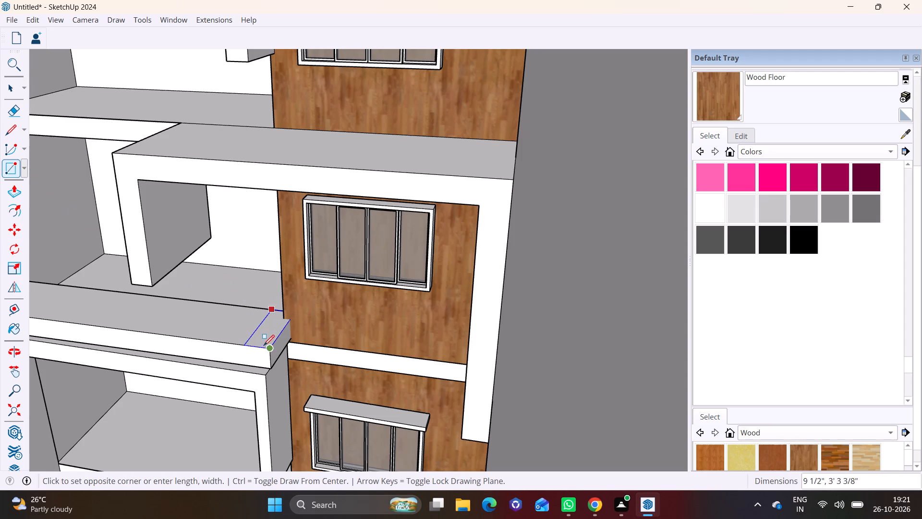
click(258, 350)
key(space)
Extrude the narrow rectangle upward into a short upright wall on the upper frame's bottom ledge.
click(262, 333)
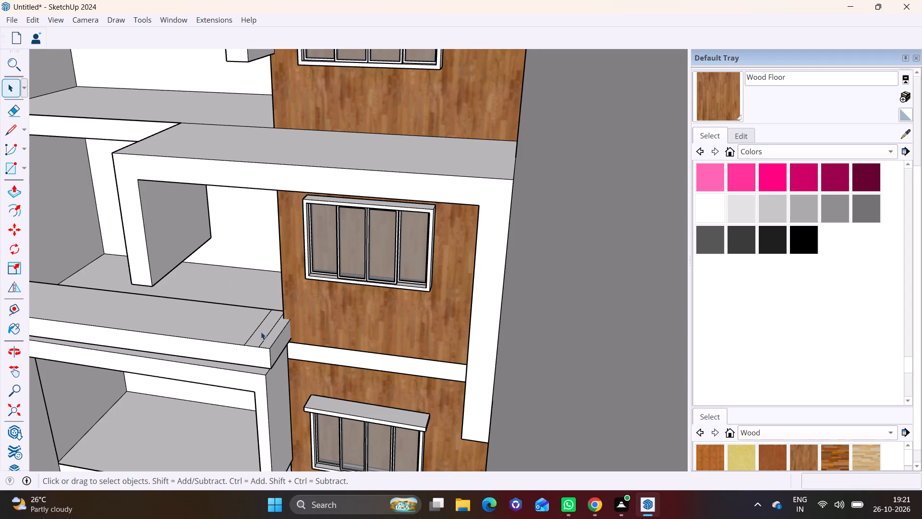
click(6, 190)
click(258, 332)
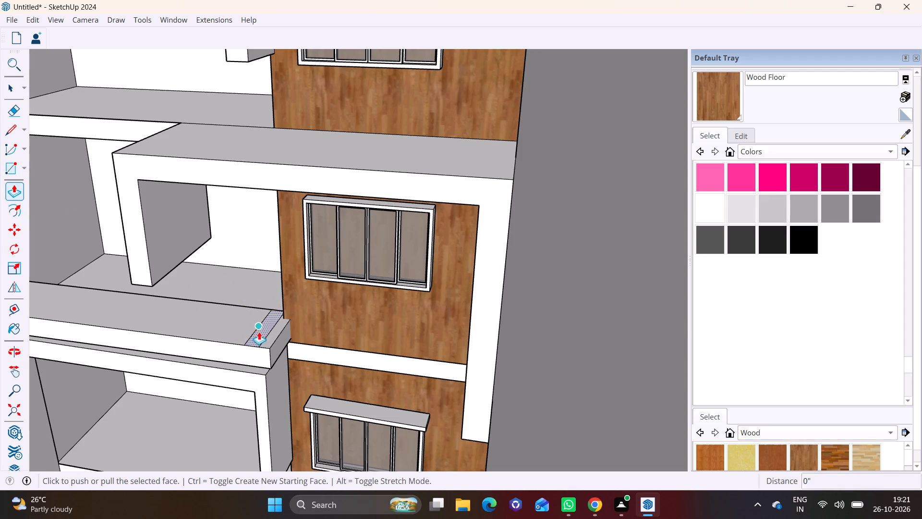
click(255, 273)
key(space)
Extend the short upright's window-side face about 6 1/2" until it is flush with the ledge's end.
click(268, 311)
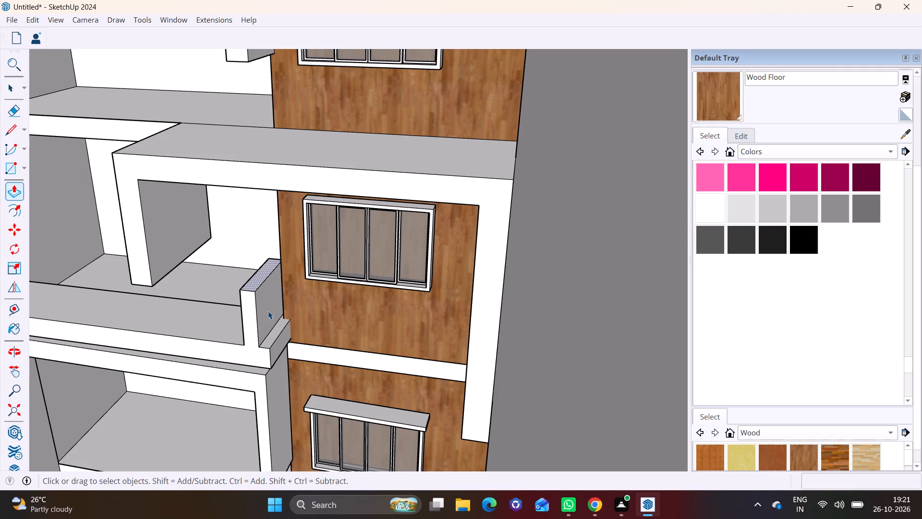
click(16, 188)
click(269, 305)
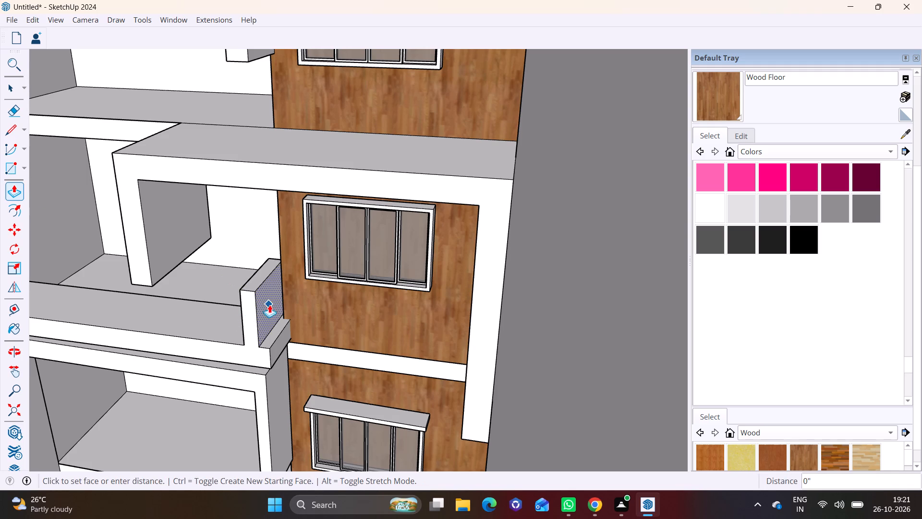
click(277, 347)
Thin the short upright by pushing its inner face about 6 3/16" toward the ledge's end.
middle_drag(270, 326, 485, 329)
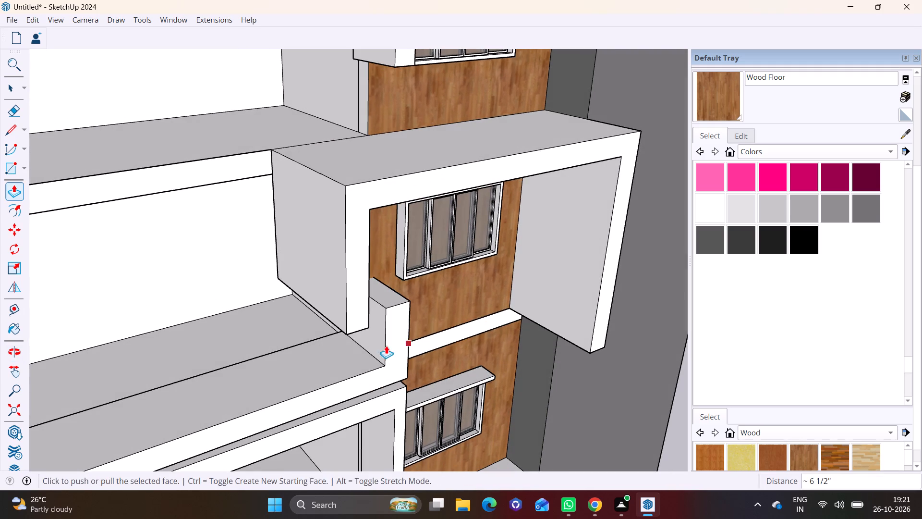
key(space)
click(379, 341)
click(9, 194)
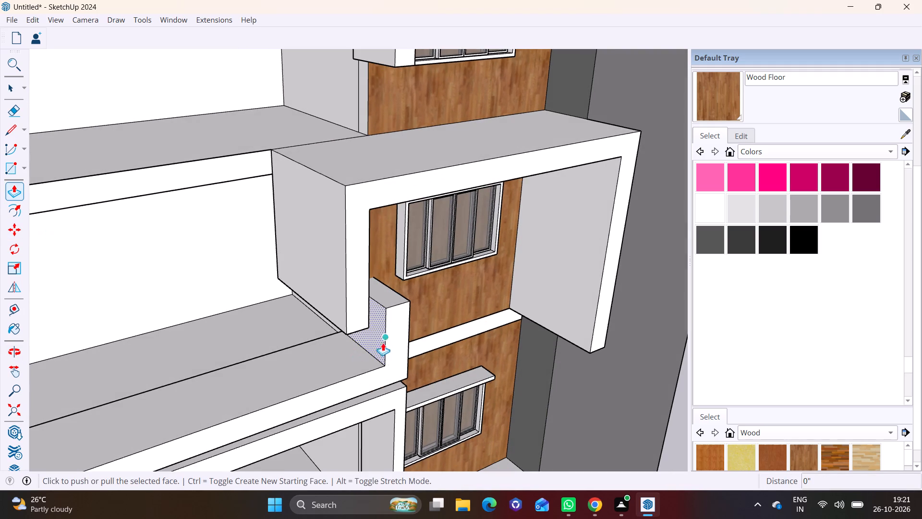
click(376, 339)
click(385, 334)
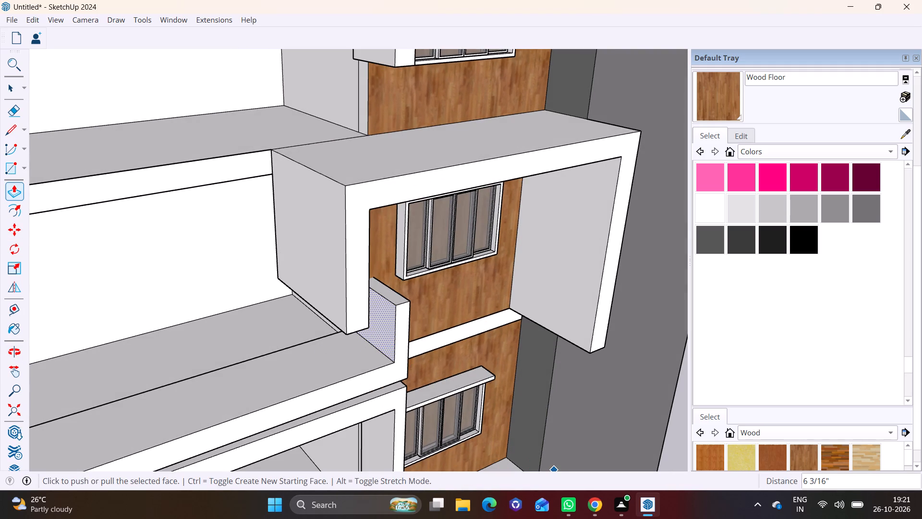
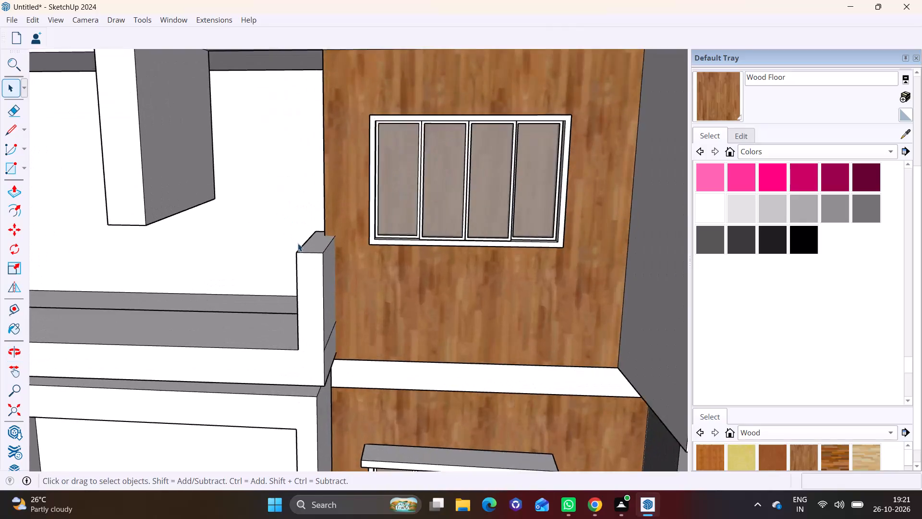
Raise the top face of the short upright on the upper frame's bottom ledge by about 8 1/8".
middle_drag(330, 291, 331, 331)
click(325, 269)
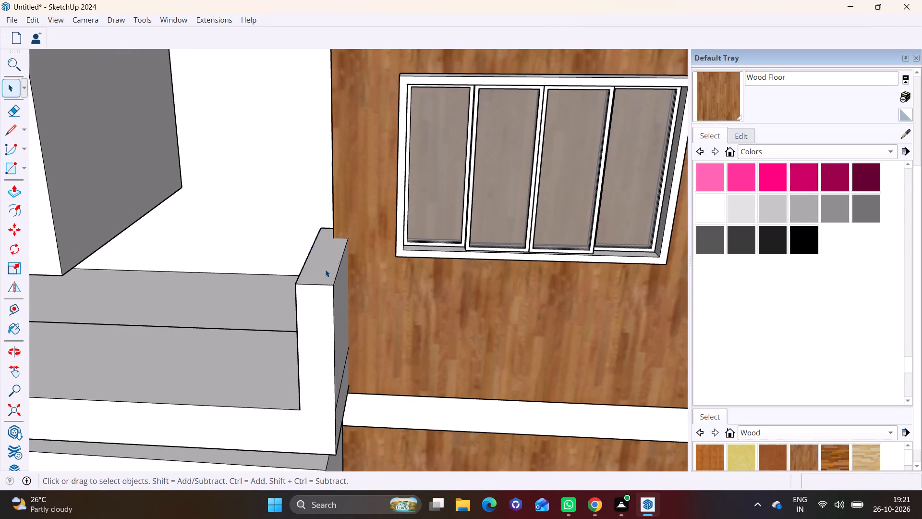
click(6, 192)
click(325, 252)
click(317, 223)
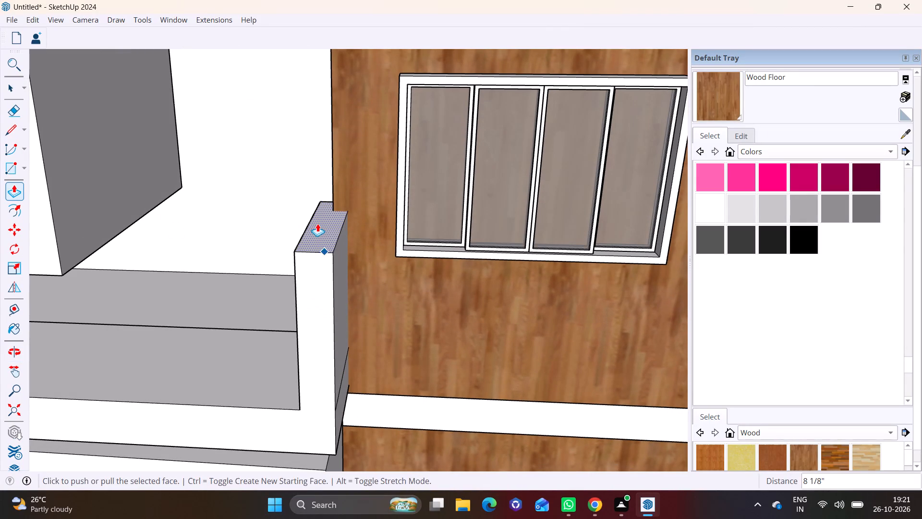
key(space)
Raise the top face of the same short upright by about another 1' 3 9/16".
scroll(269, 368, down, 16)
middle_drag(262, 377, 284, 249)
shift+scroll(284, 249, up, 1)
middle_drag(269, 267, 280, 202)
scroll(280, 201, down, 5)
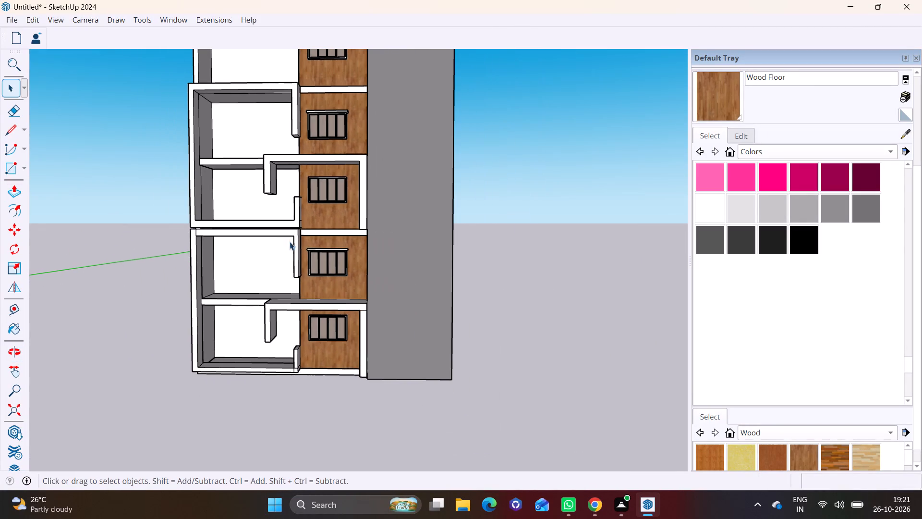
middle_drag(315, 235, 270, 246)
scroll(303, 185, up, 5)
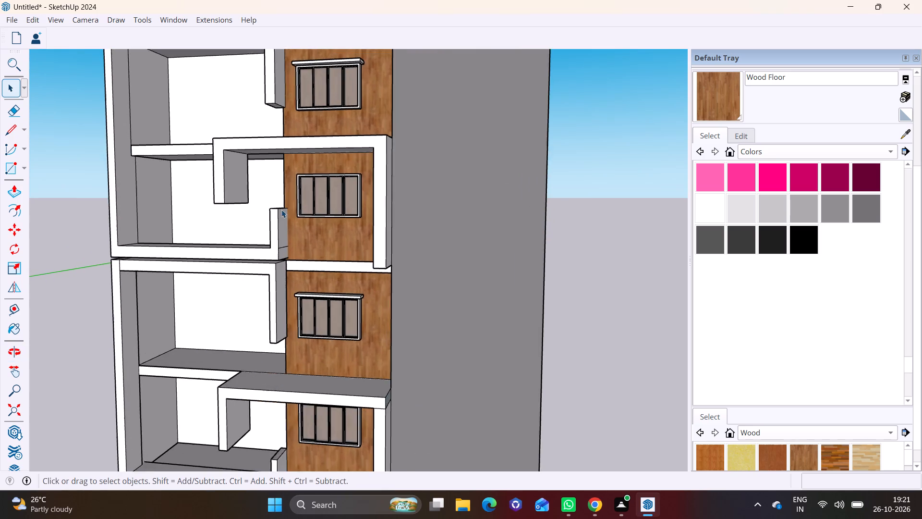
scroll(281, 210, up, 2)
middle_drag(281, 215, 267, 303)
scroll(300, 261, up, 6)
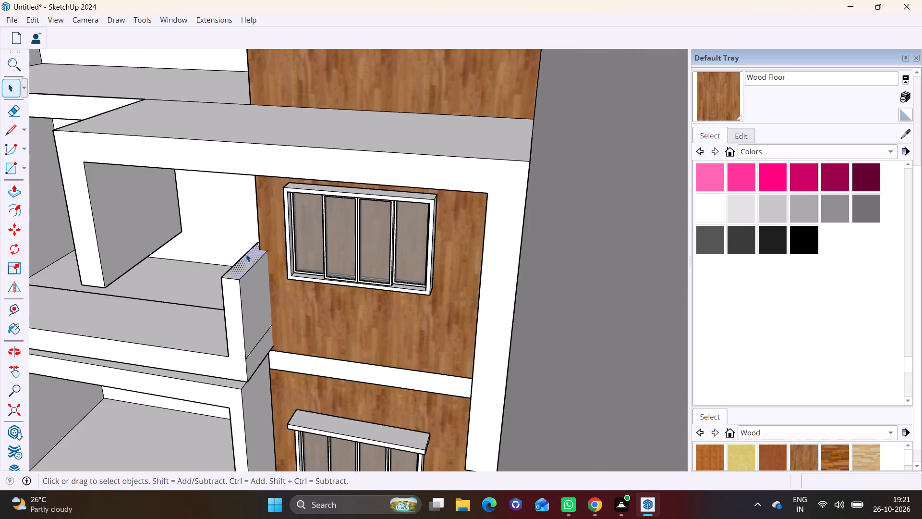
click(243, 260)
click(237, 268)
click(11, 190)
click(240, 263)
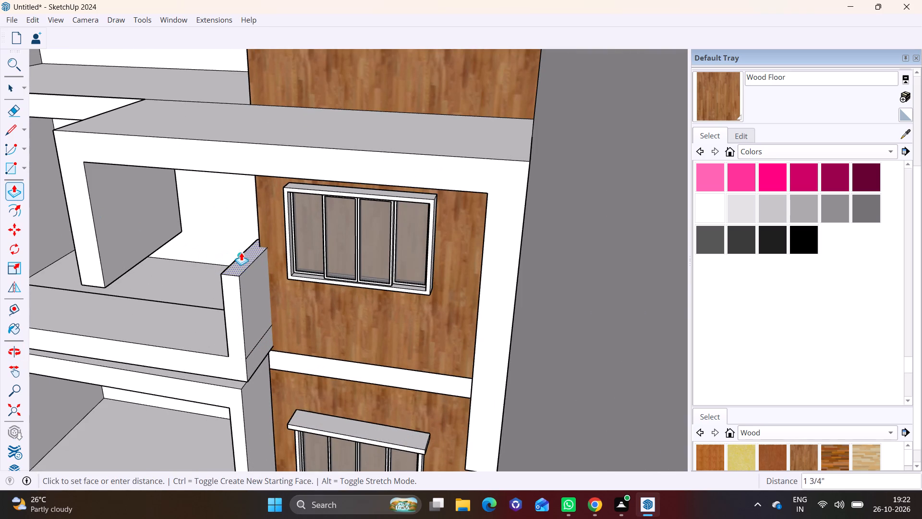
click(243, 229)
Examine the stacked front frames and the storeys above them from several angles and distances.
scroll(207, 321, down, 11)
middle_drag(206, 357, 219, 327)
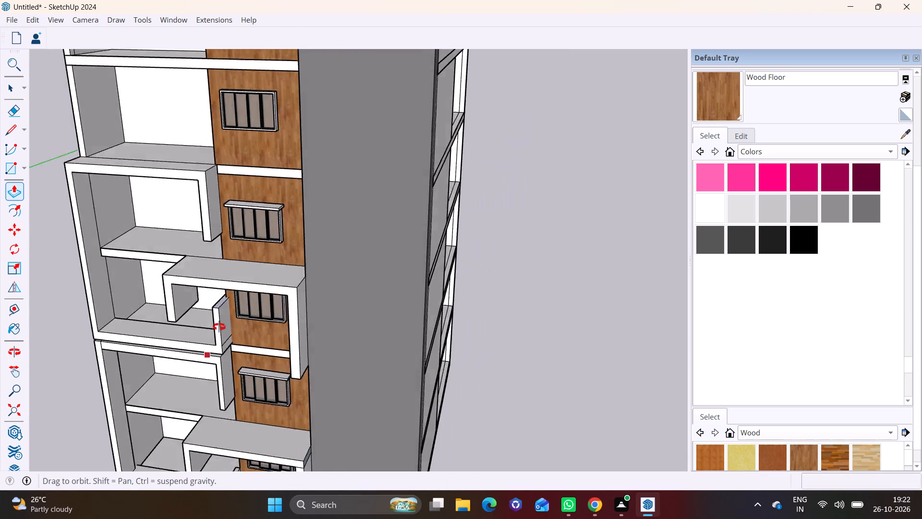
middle_drag(219, 327, 225, 251)
shift+middle_drag(231, 308, 316, 198)
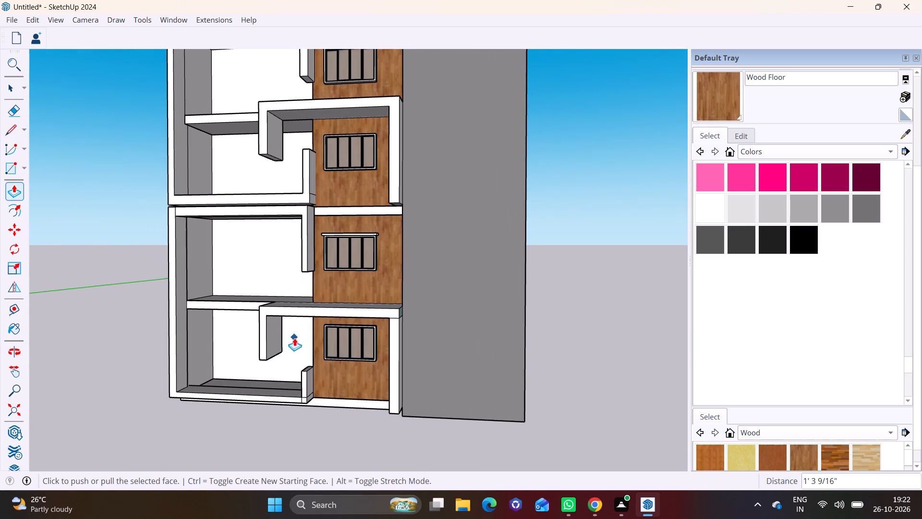
shift+middle_drag(286, 208, 267, 278)
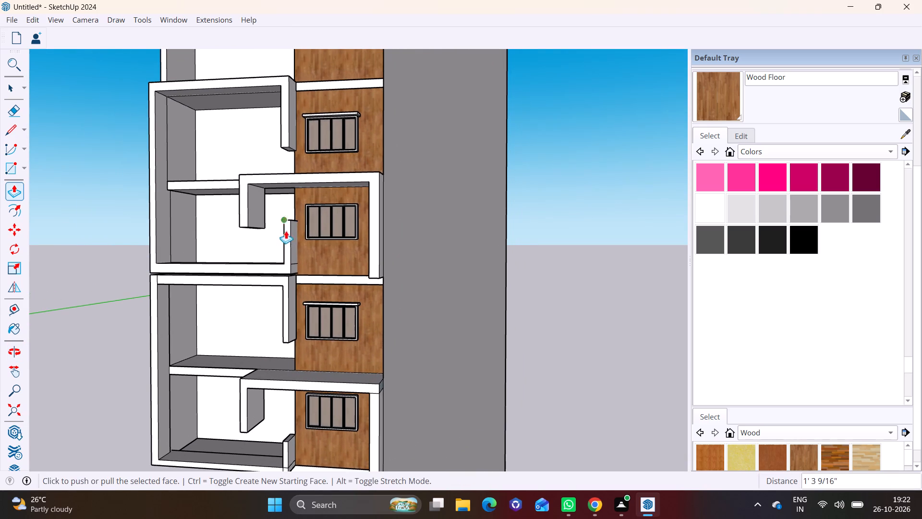
shift+middle_drag(289, 237, 315, 181)
scroll(328, 236, down, 5)
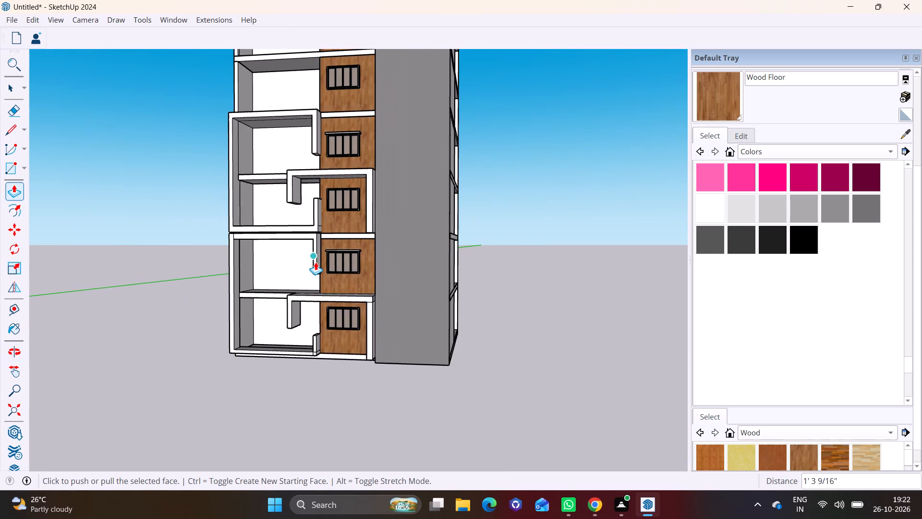
scroll(315, 262, down, 2)
key(space)
scroll(304, 192, up, 4)
shift+middle_drag(295, 194, 292, 202)
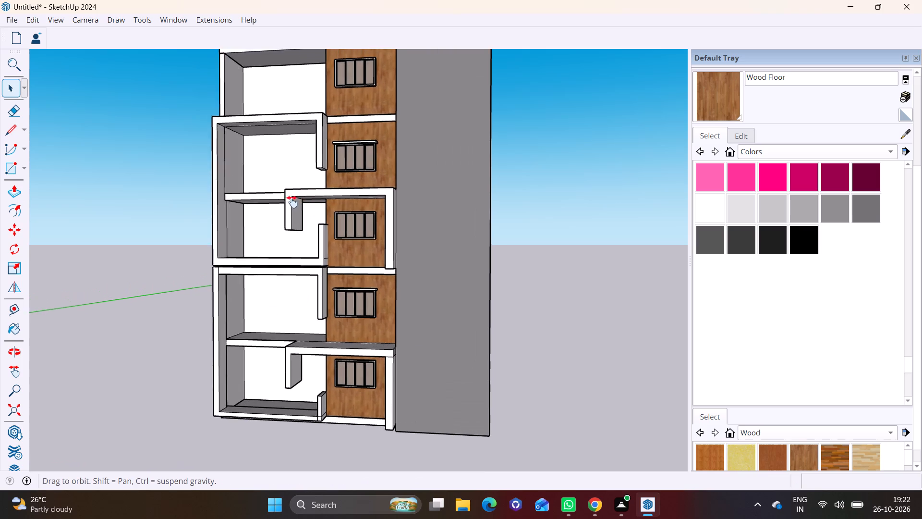
shift+middle_drag(292, 202, 279, 268)
scroll(288, 193, up, 1)
shift+middle_drag(288, 193, 271, 298)
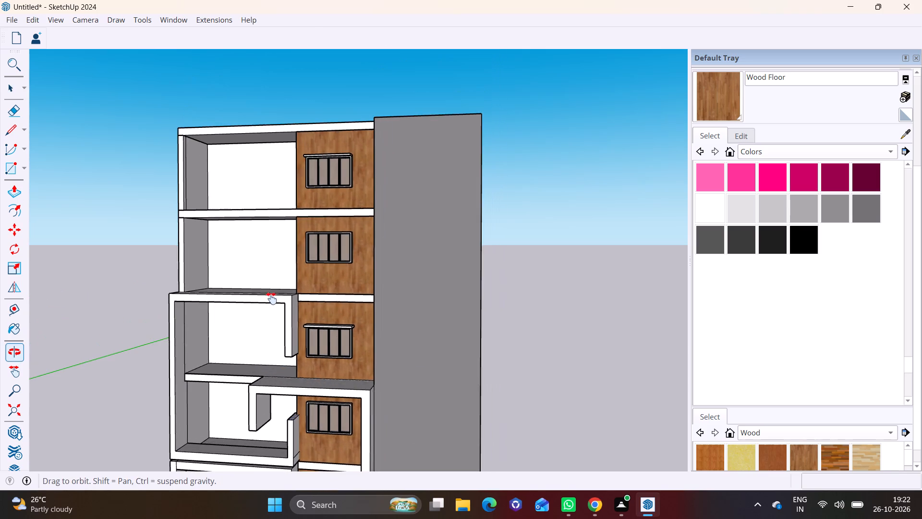
shift+middle_drag(271, 298, 270, 298)
middle_drag(259, 275, 290, 307)
scroll(303, 274, up, 2)
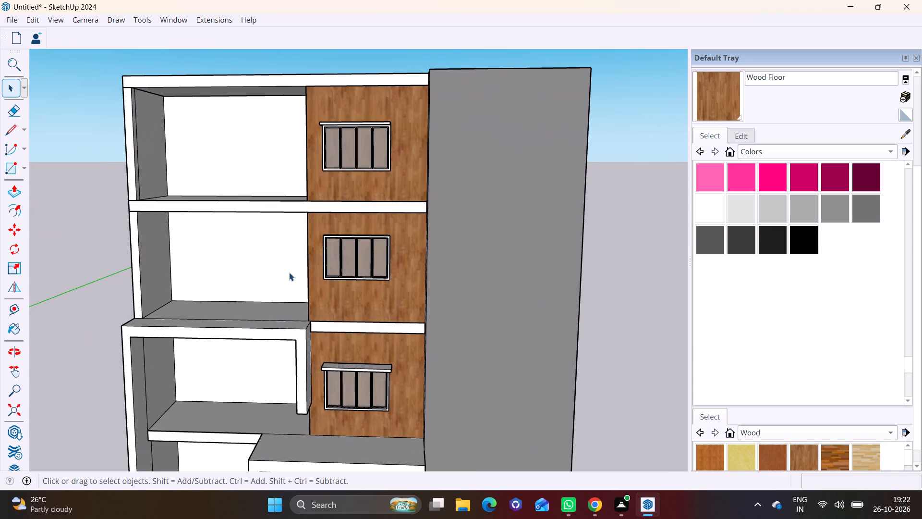
scroll(289, 272, up, 2)
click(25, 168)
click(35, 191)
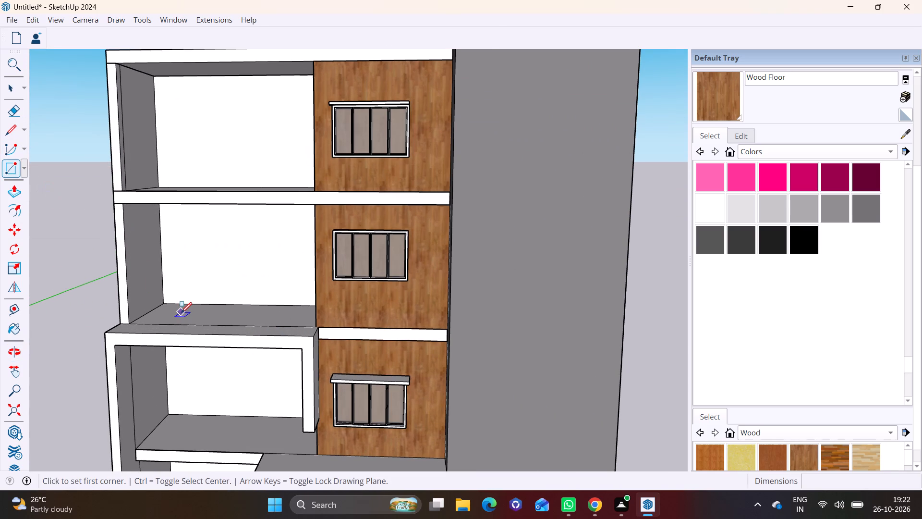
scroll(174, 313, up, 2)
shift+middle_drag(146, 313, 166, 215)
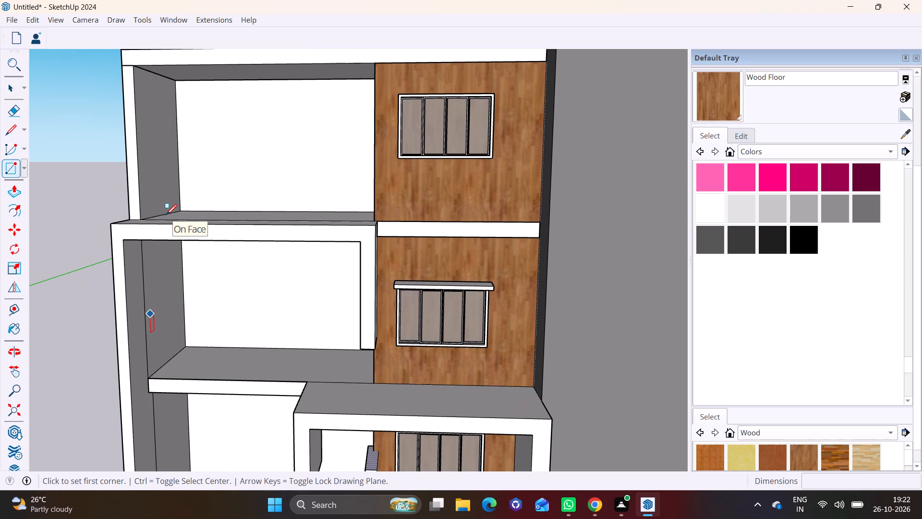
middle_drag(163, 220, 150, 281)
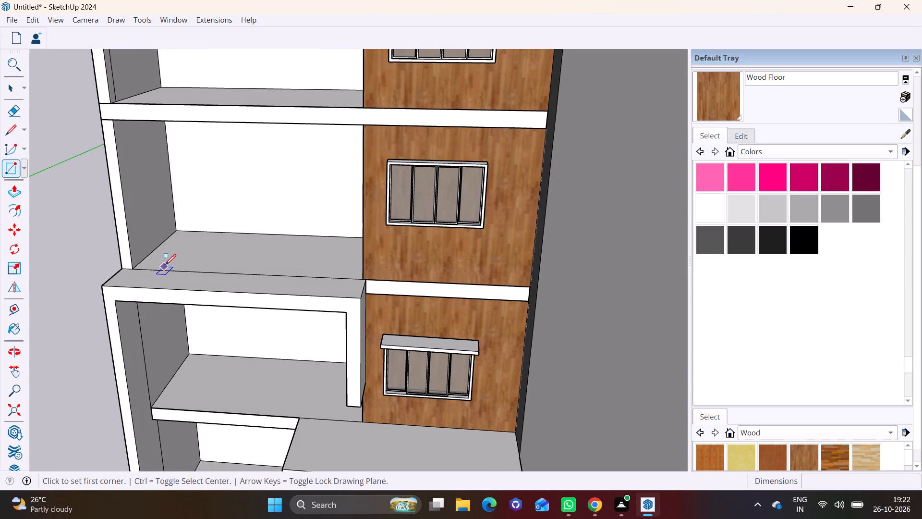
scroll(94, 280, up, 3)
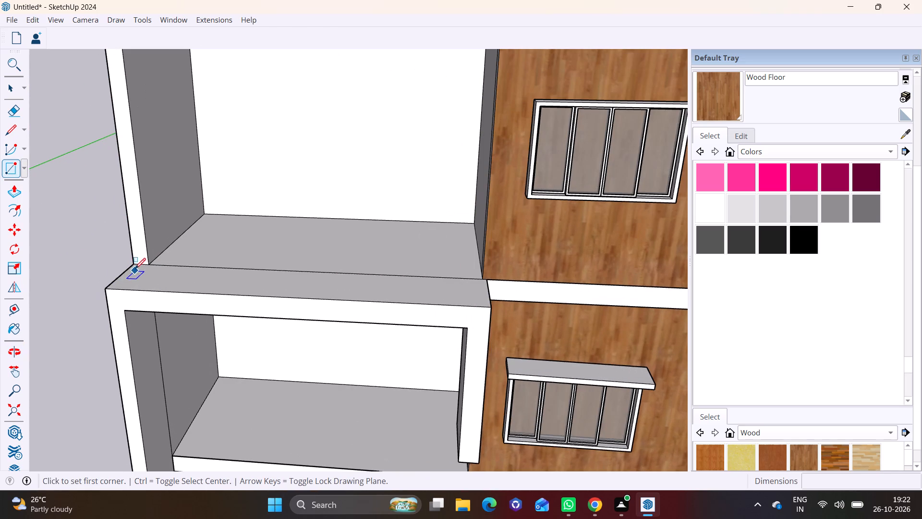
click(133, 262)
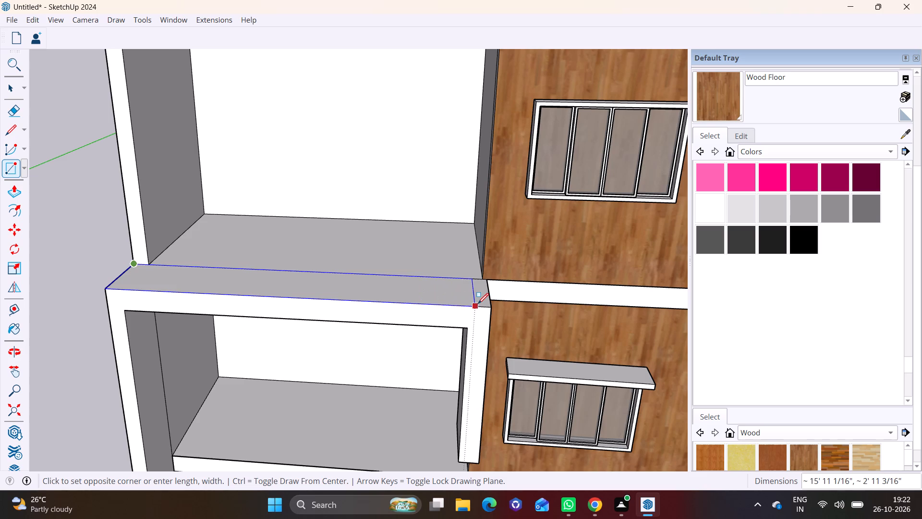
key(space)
Draw a small rectangle across the full width of the outer side wall's front edge, just above the upper frame's top.
scroll(151, 234, up, 6)
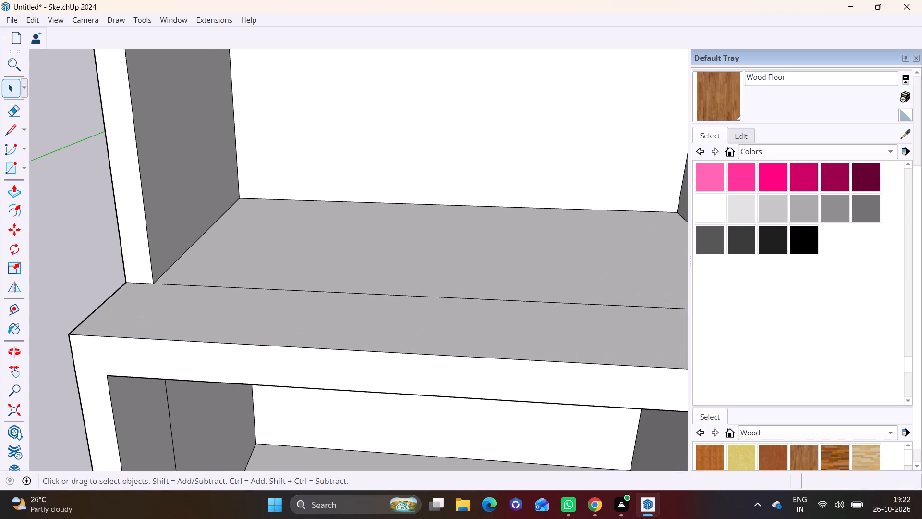
click(22, 164)
click(25, 181)
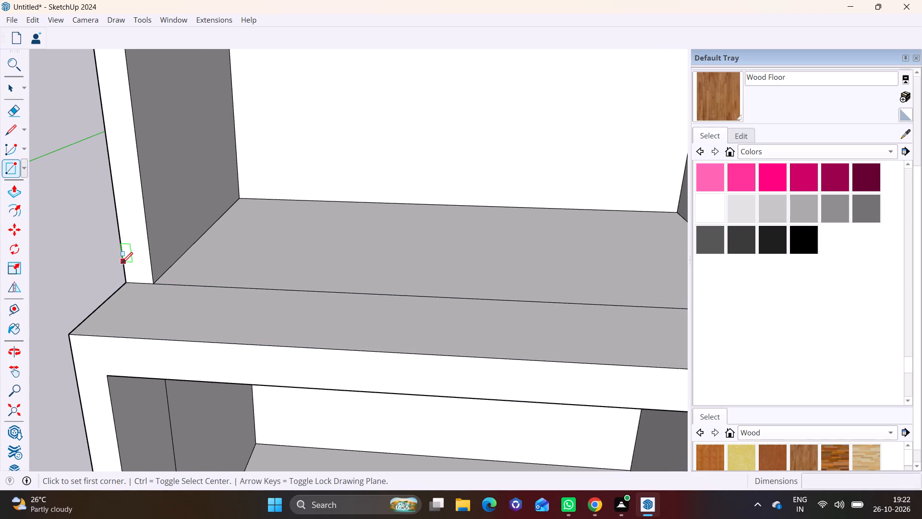
click(122, 263)
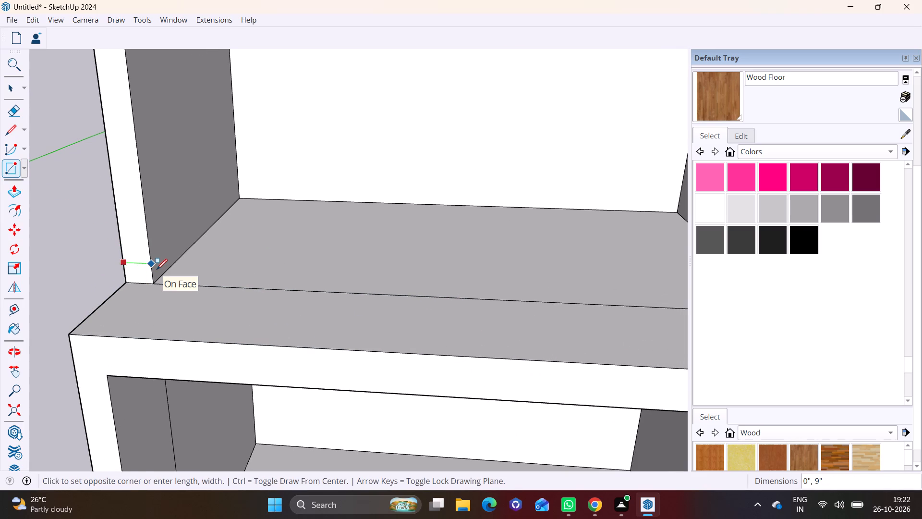
key(Escape)
scroll(135, 264, up, 6)
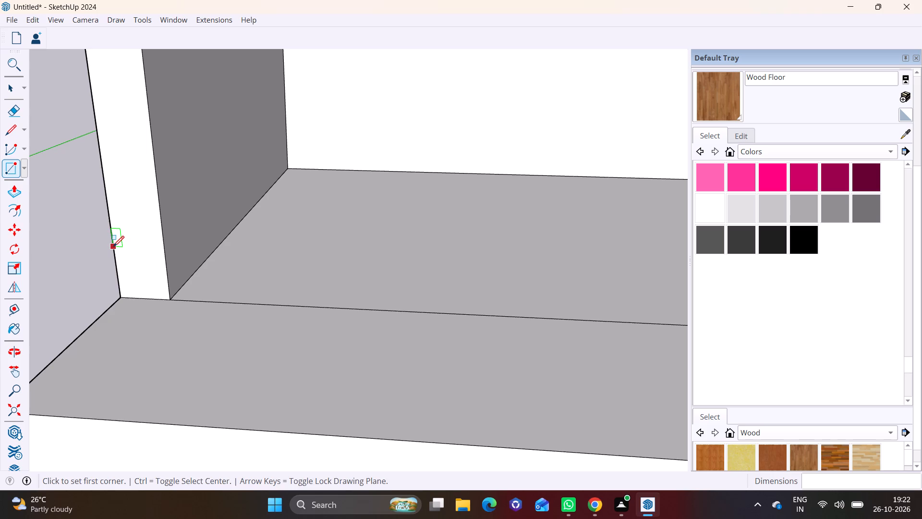
click(113, 247)
click(166, 283)
key(space)
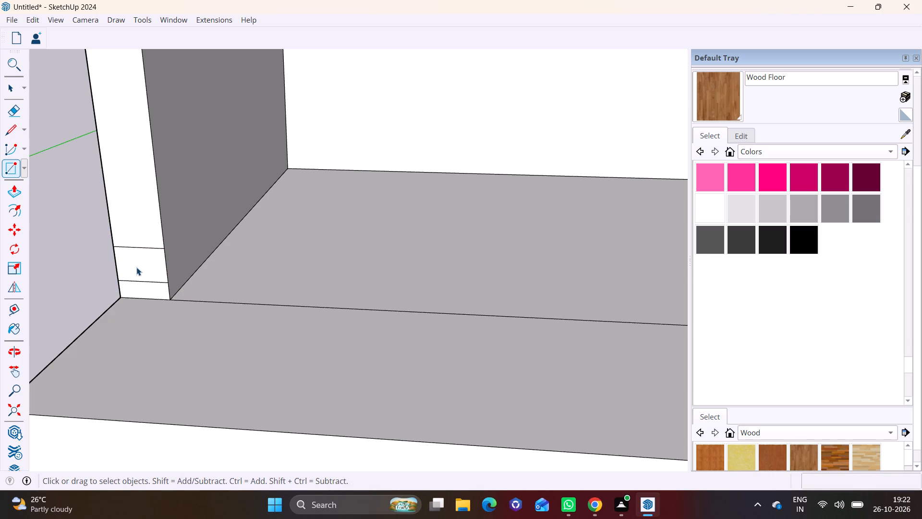
Extrude the small rectangle forward about 2' 11 3/16" into a bar over the upper frame's top.
click(136, 267)
click(14, 194)
click(139, 268)
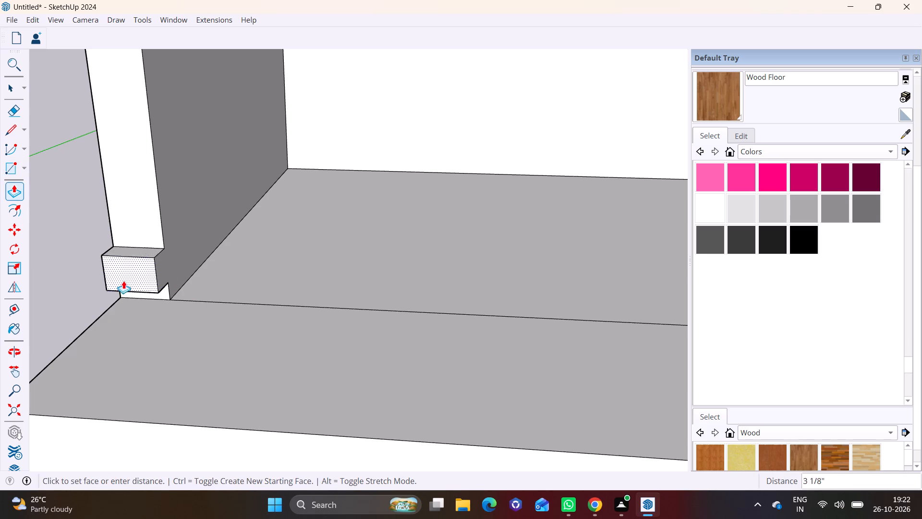
scroll(97, 332, down, 6)
click(111, 384)
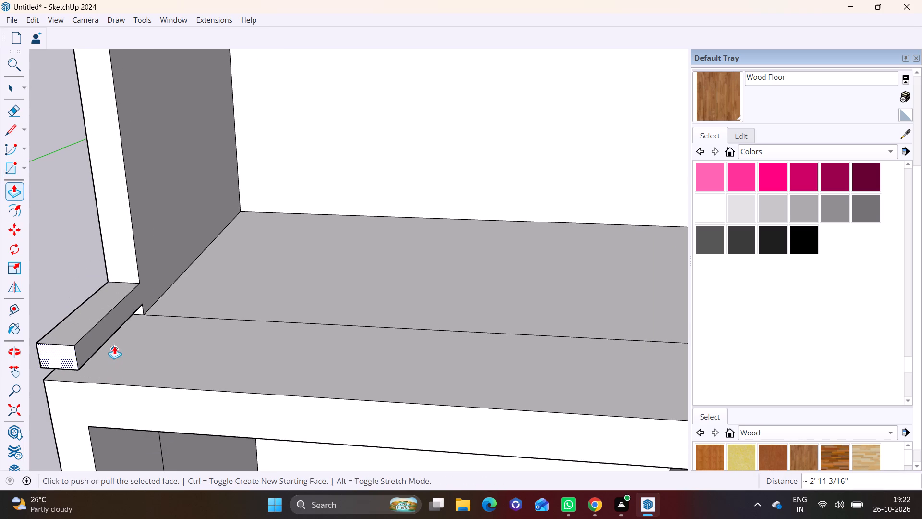
key(space)
Draw a line about 6 1/4" long where the bar's inner side meets the side wall, separating the two faces.
click(8, 134)
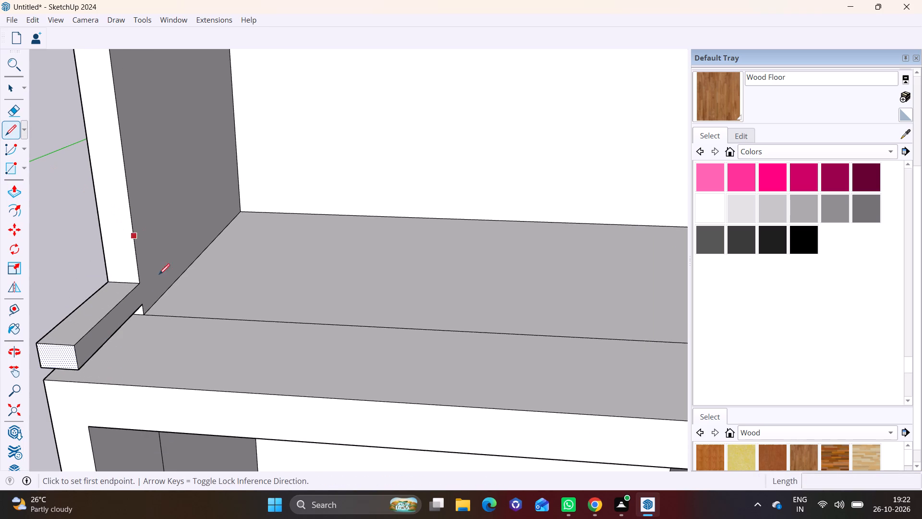
click(142, 305)
click(135, 285)
key(space)
Extrude the bar's inner side face about 15' 7 3/4" toward the wood-clad wall, making a thin slab along the frame's length.
click(120, 312)
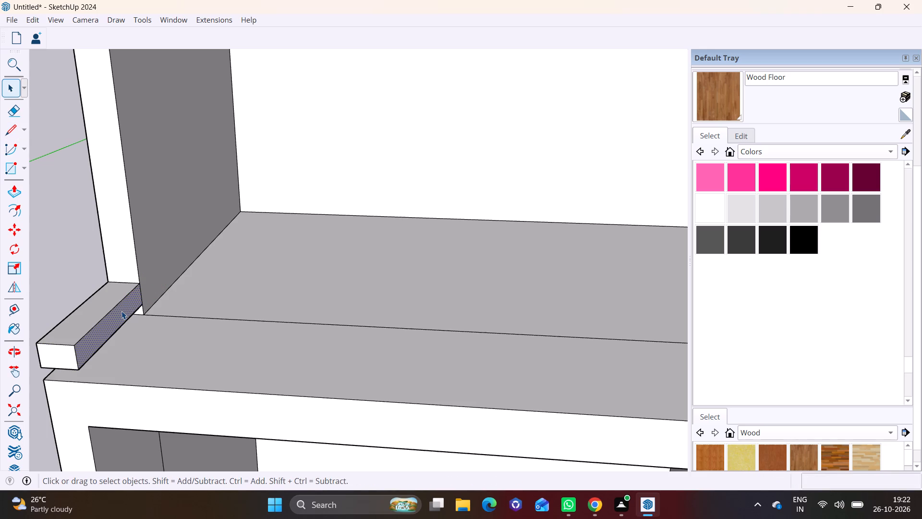
click(121, 311)
click(11, 193)
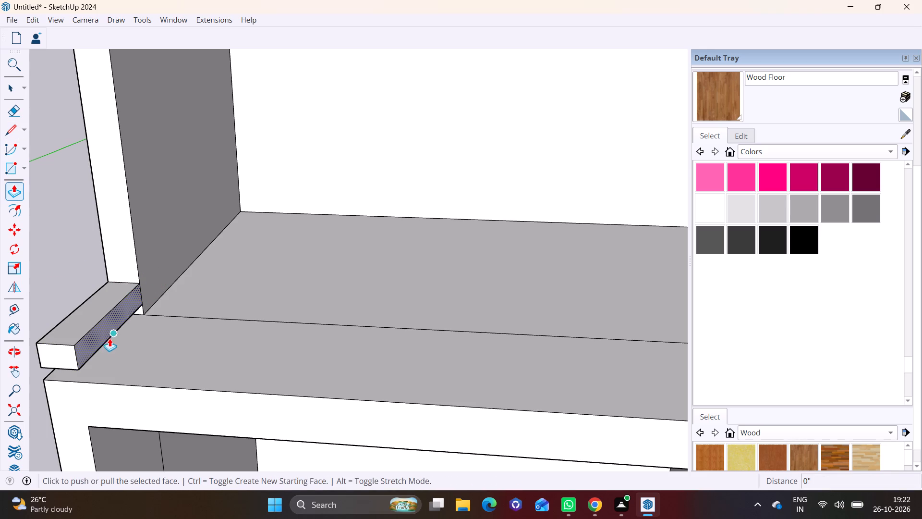
click(106, 332)
scroll(414, 330, down, 8)
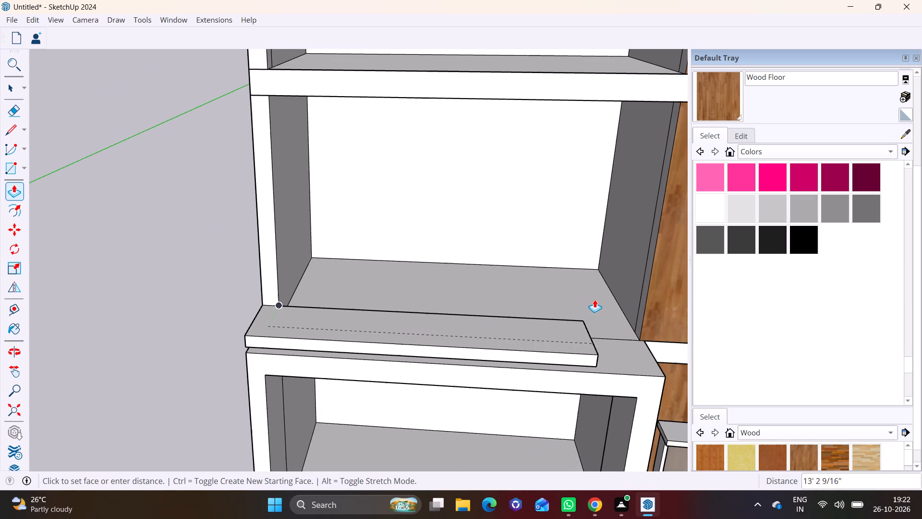
click(640, 307)
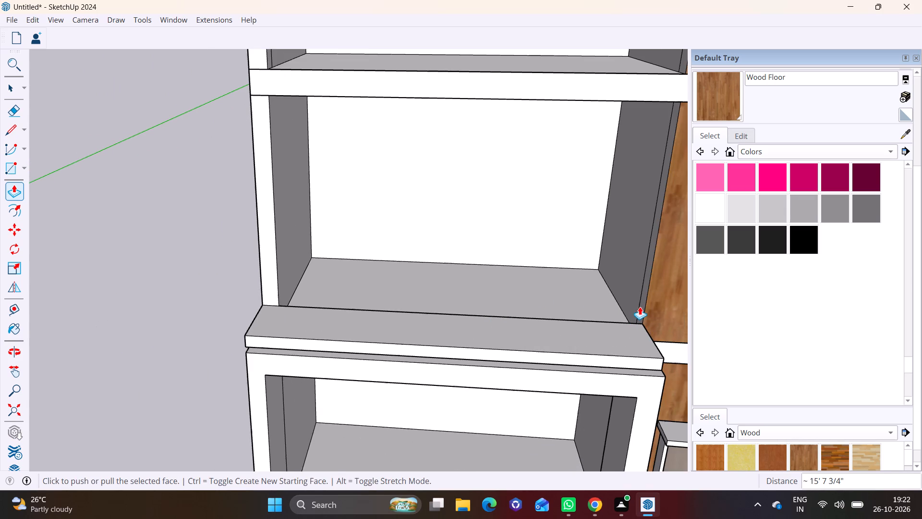
Extrude the thin slab's long front face forward over the upper frame in two pulls, about 4 9/16" and 4 1/16".
scroll(506, 397, down, 3)
middle_drag(503, 395, 508, 269)
middle_drag(549, 286, 330, 395)
scroll(330, 335, up, 8)
click(10, 89)
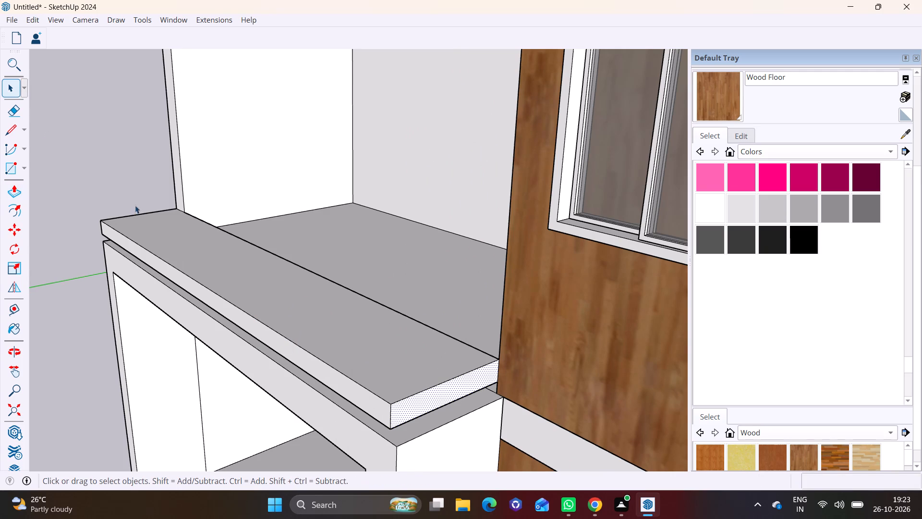
click(239, 317)
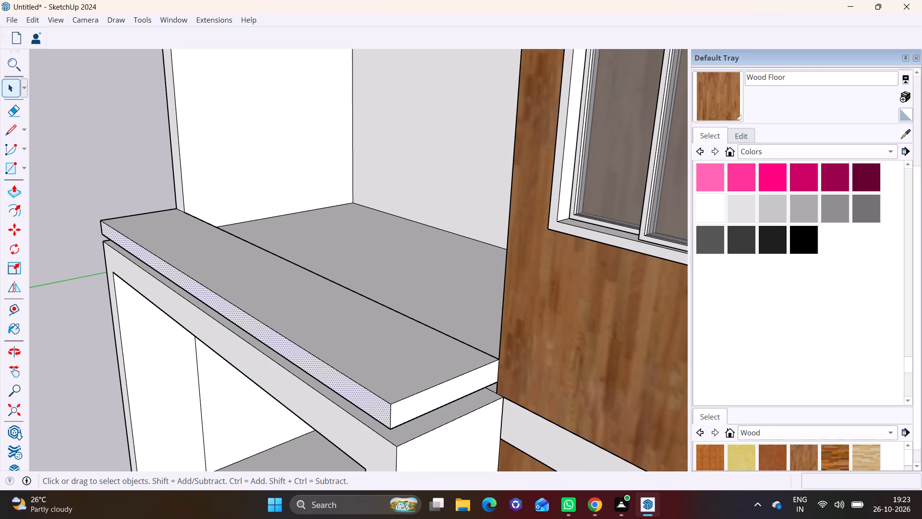
click(12, 190)
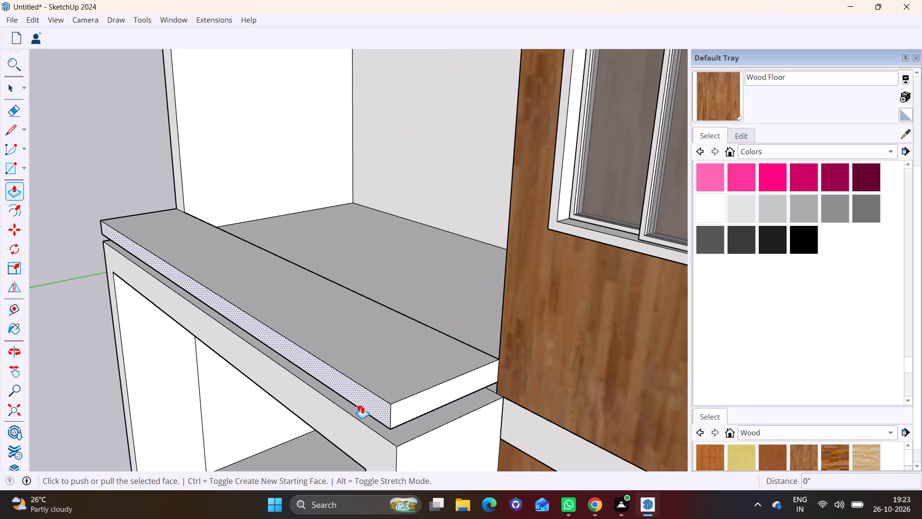
click(362, 403)
click(372, 400)
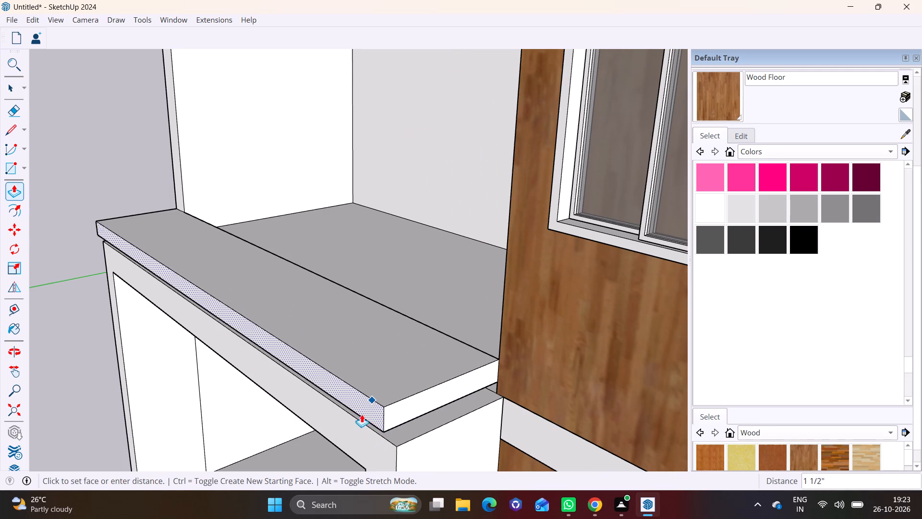
click(361, 421)
middle_drag(405, 416, 415, 357)
scroll(383, 396, up, 3)
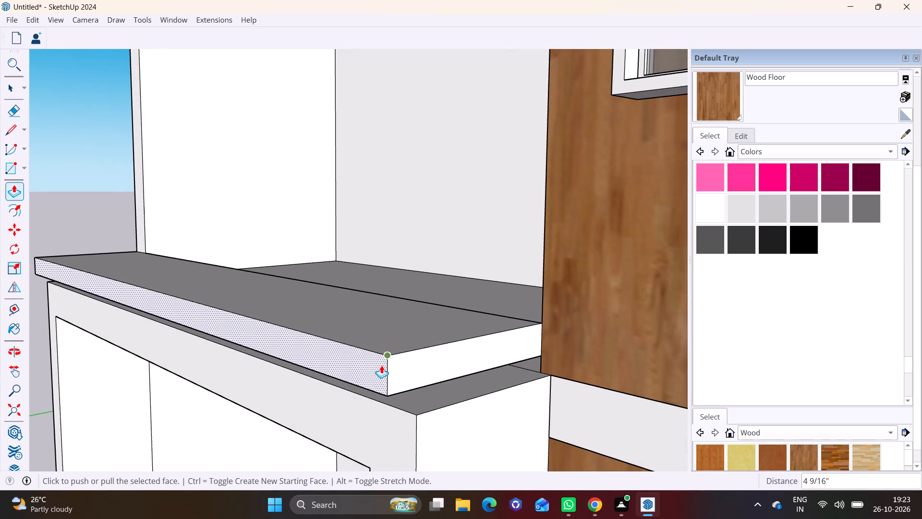
click(379, 373)
click(397, 408)
Examine the extended slab from below and above, checking its front edge against the upper frame and the surrounding facade.
middle_drag(393, 395, 341, 318)
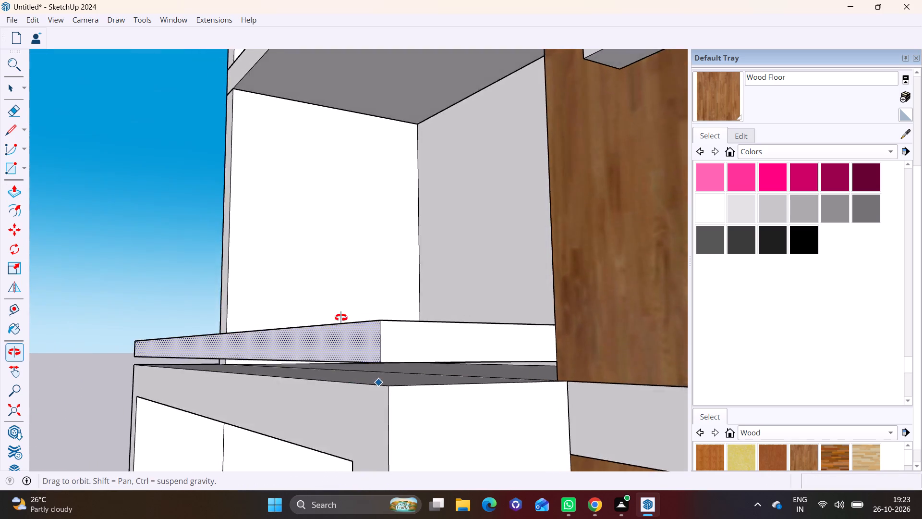
middle_drag(341, 318, 349, 305)
scroll(349, 309, down, 6)
middle_drag(356, 340, 401, 411)
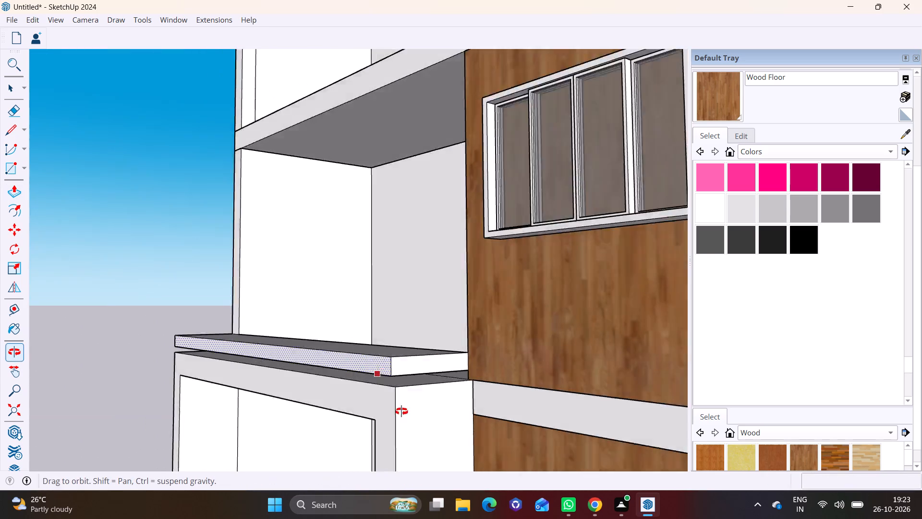
middle_drag(401, 411, 458, 468)
scroll(422, 391, down, 4)
middle_drag(422, 392, 415, 364)
shift+scroll(415, 364, up, 1)
scroll(418, 371, down, 2)
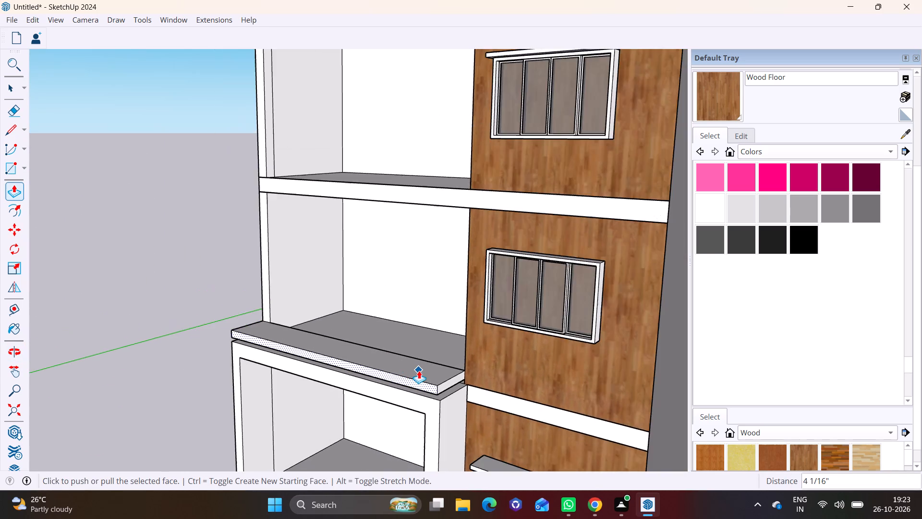
scroll(419, 371, down, 7)
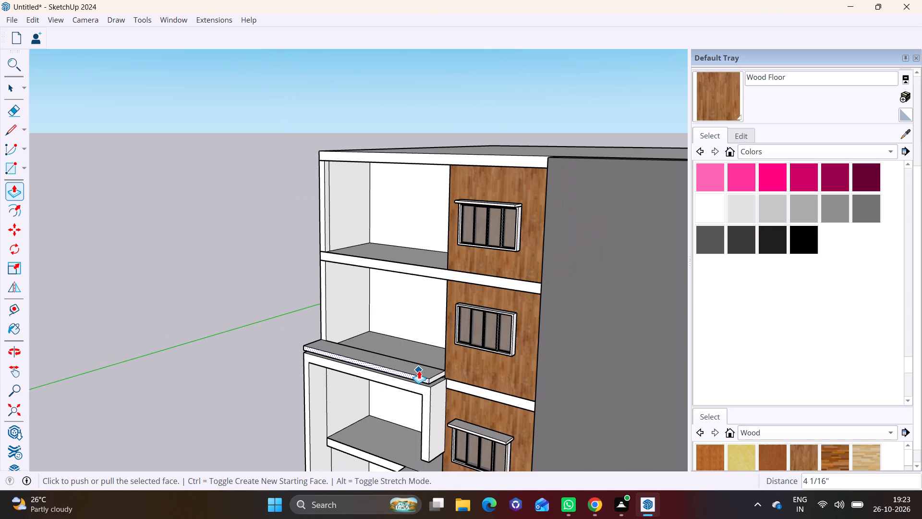
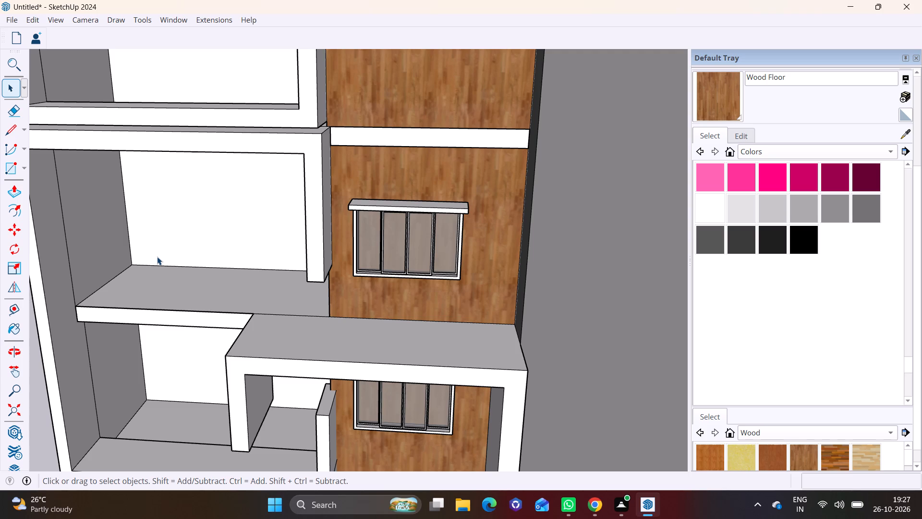
Examine the whole building from farther out, checking the stacked front frames, slabs and wood-clad window walls beside the grey column.
scroll(197, 231, down, 10)
scroll(281, 281, down, 2)
middle_drag(283, 278, 286, 232)
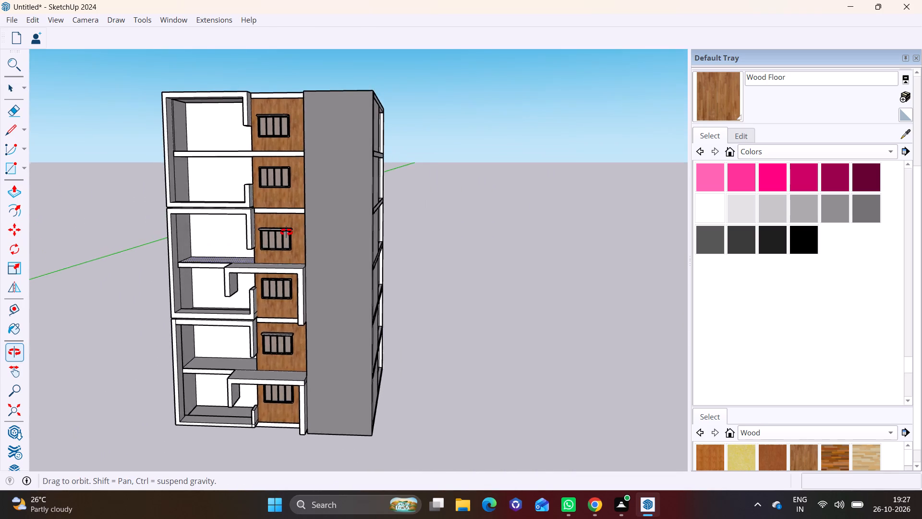
middle_drag(286, 232, 278, 231)
scroll(270, 228, down, 4)
middle_drag(261, 235, 269, 222)
scroll(266, 218, up, 6)
scroll(307, 180, down, 5)
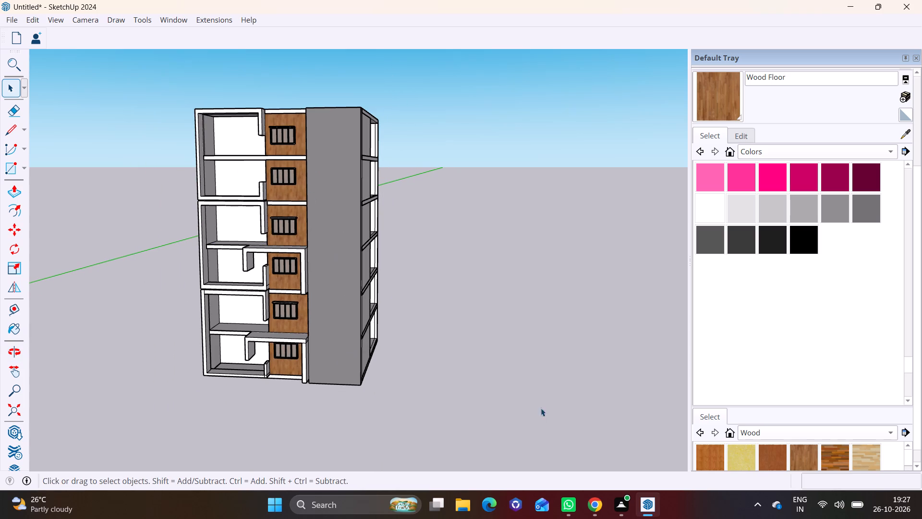
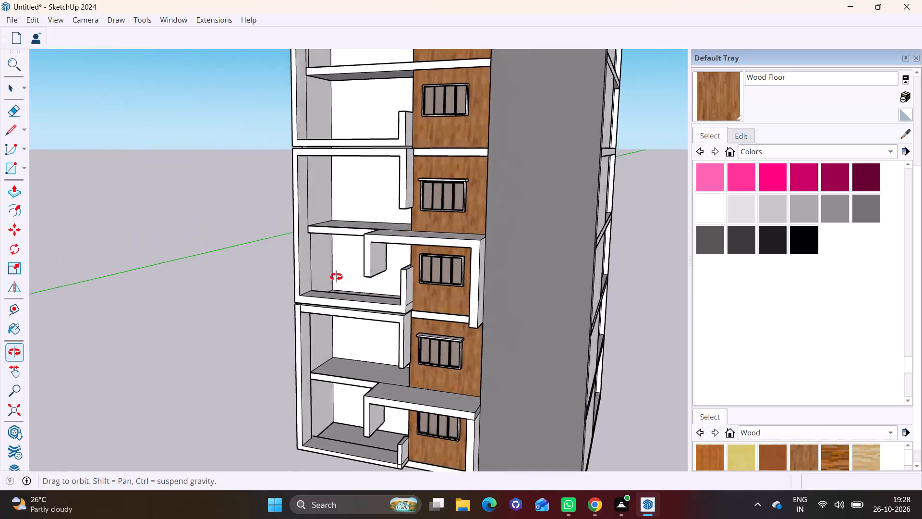
Examine the front facade up to the top floor's wood-clad window wall beside the grey column.
scroll(334, 253, up, 1)
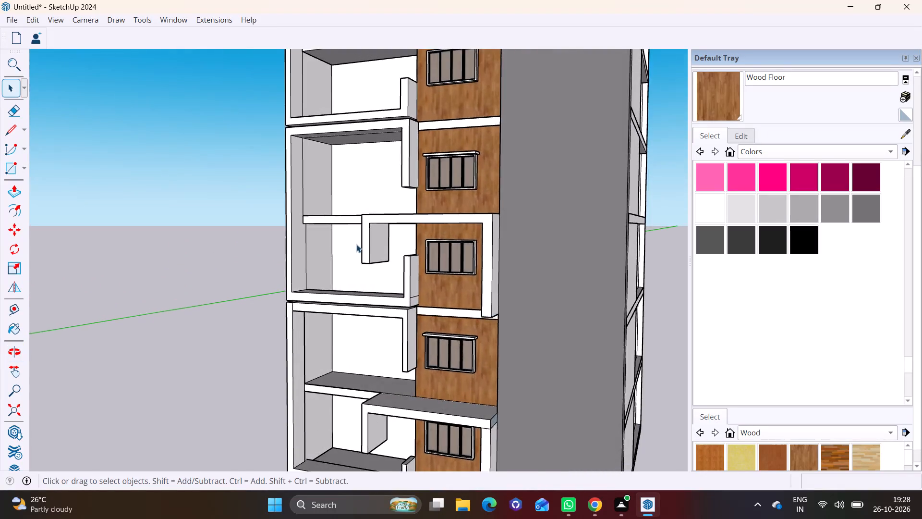
scroll(356, 244, up, 3)
middle_click(412, 264)
scroll(413, 265, down, 6)
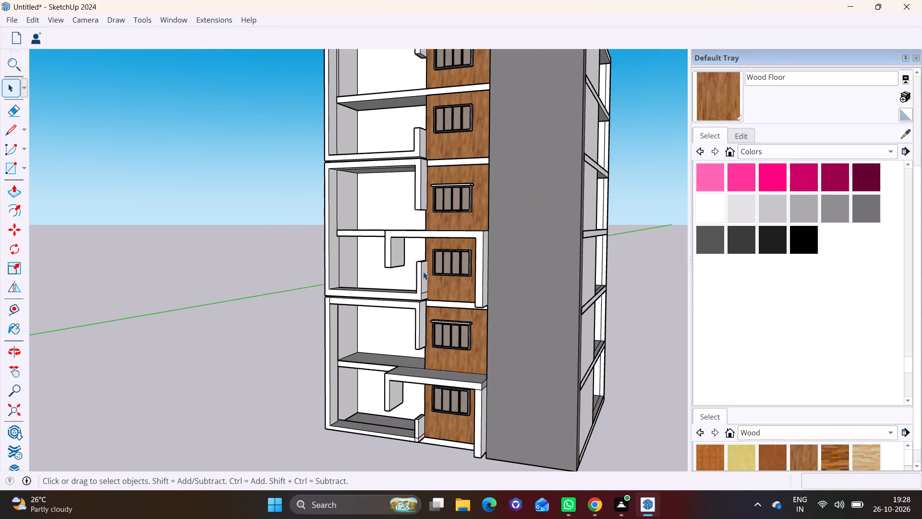
scroll(564, 265, down, 5)
shift+middle_drag(441, 149, 444, 212)
scroll(459, 199, up, 5)
middle_drag(545, 209, 623, 251)
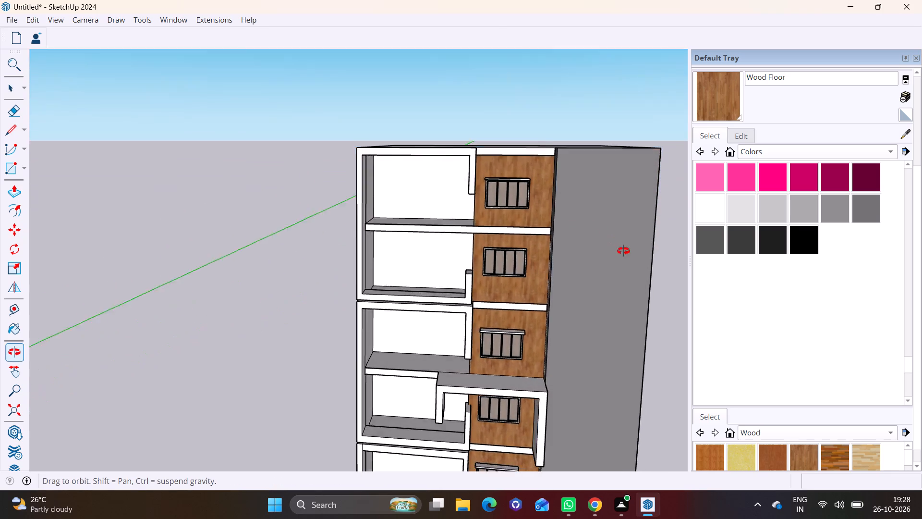
middle_drag(623, 251, 628, 256)
scroll(536, 216, up, 5)
middle_drag(556, 228, 613, 225)
scroll(571, 174, up, 4)
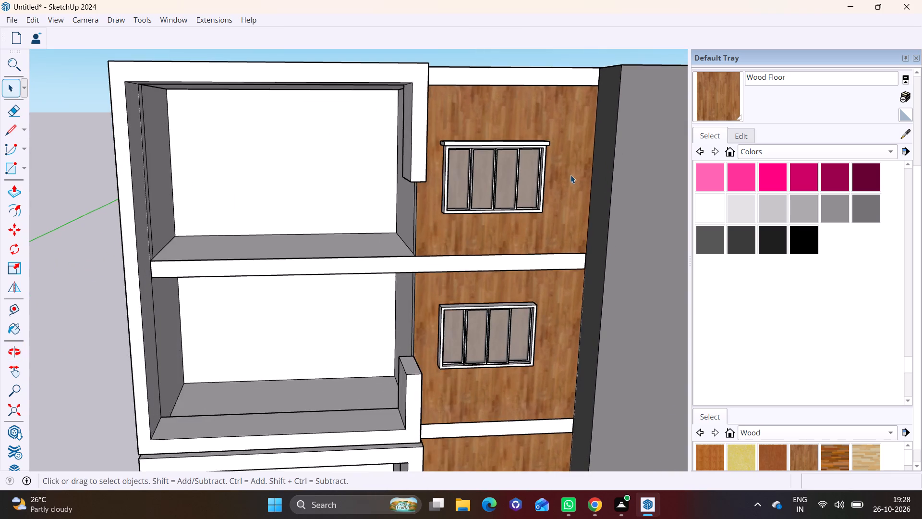
middle_drag(570, 175, 492, 202)
Draw a small upright rectangle on the top-floor wood wall, against the grey column and above window mid-height.
click(23, 165)
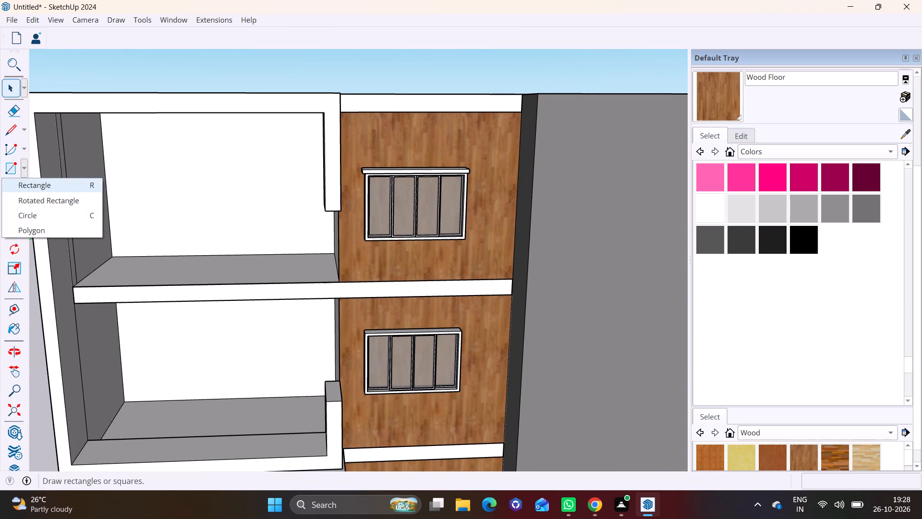
click(32, 183)
scroll(425, 270, up, 1)
middle_drag(426, 268, 483, 259)
scroll(501, 222, up, 2)
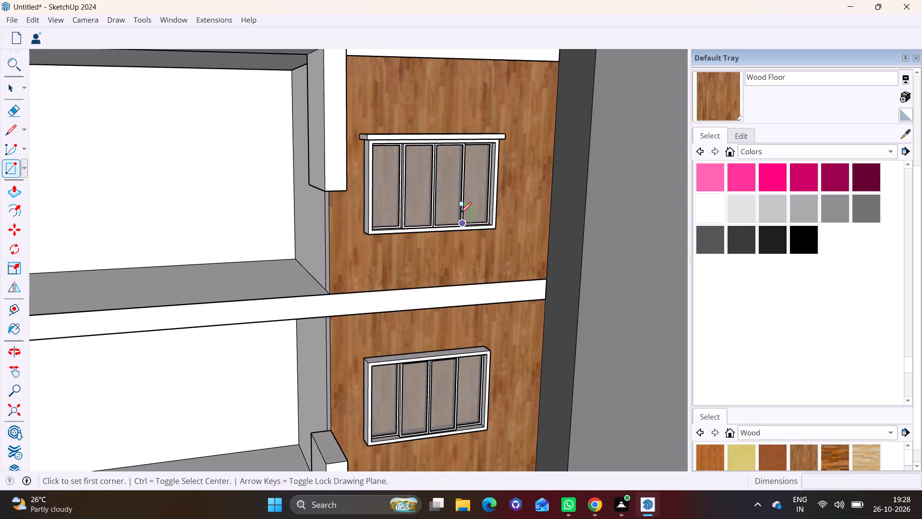
scroll(461, 212, down, 18)
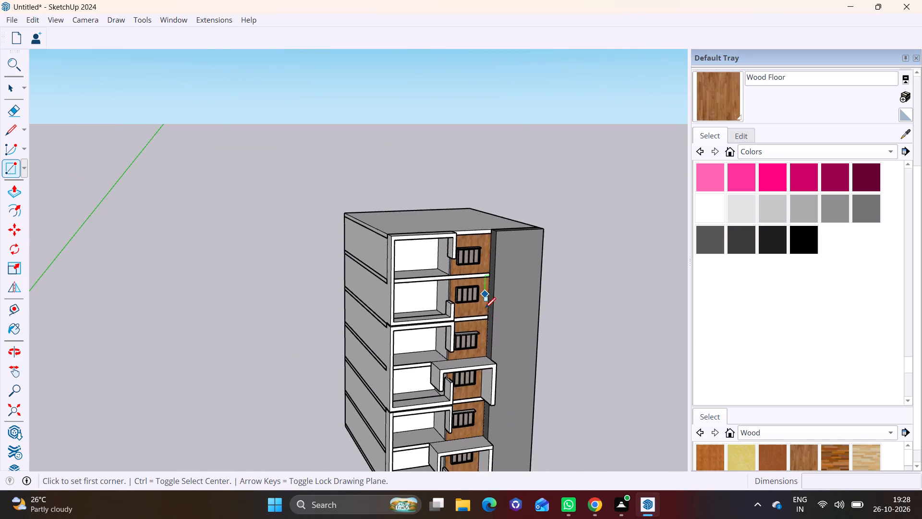
shift+middle_drag(486, 322, 412, 242)
scroll(401, 256, up, 3)
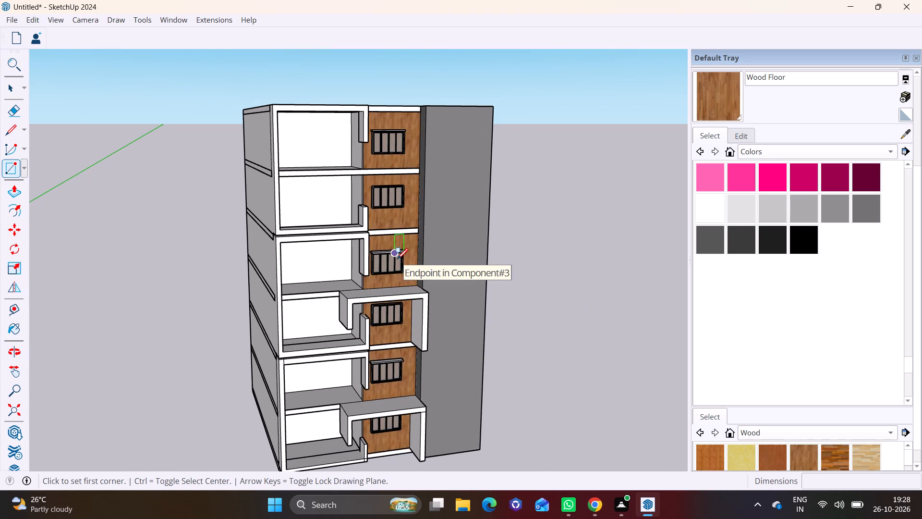
middle_drag(392, 260, 394, 283)
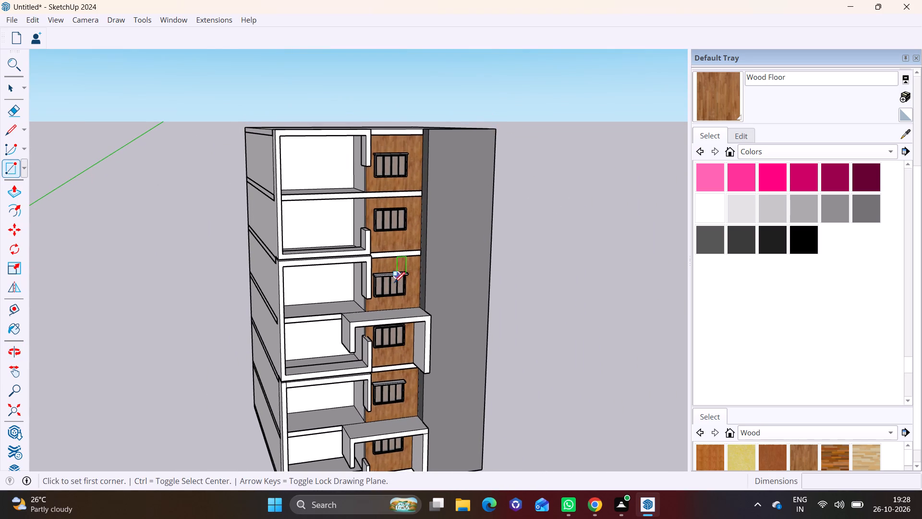
shift+middle_drag(394, 283, 394, 247)
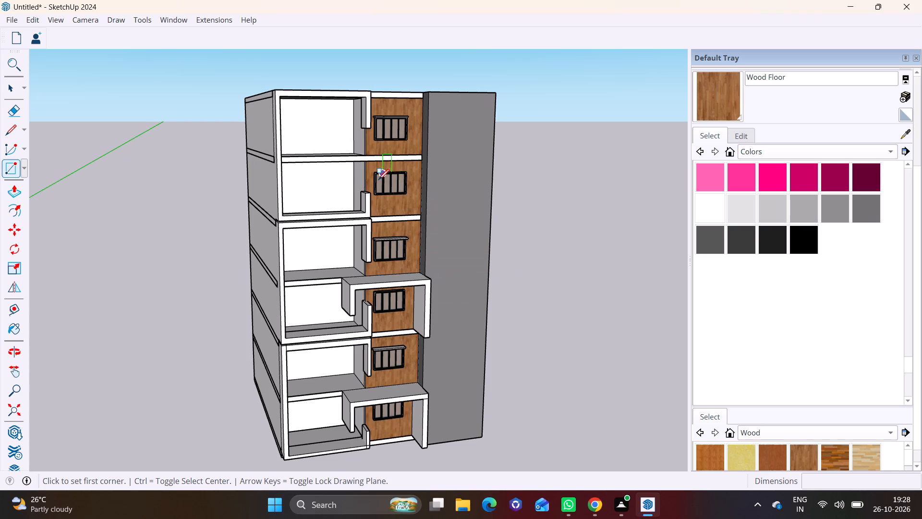
middle_drag(415, 162, 416, 221)
scroll(422, 183, up, 2)
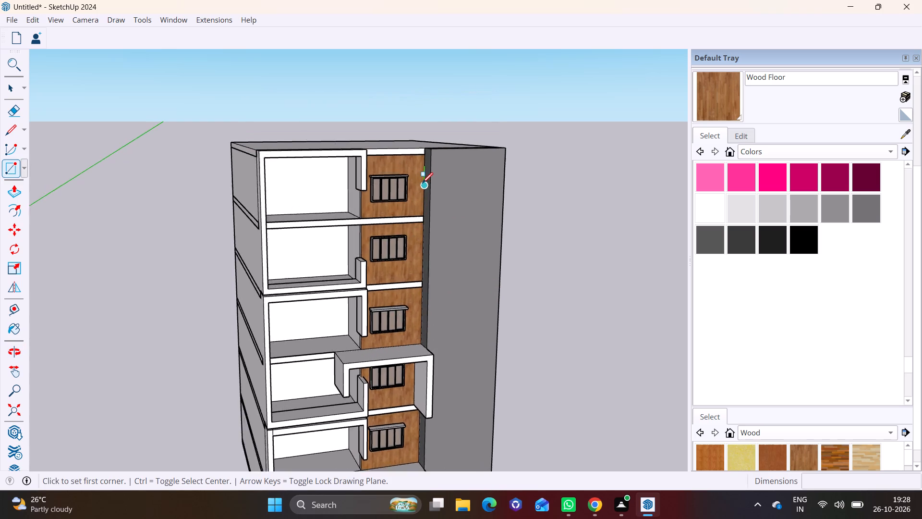
scroll(422, 183, up, 10)
middle_drag(423, 178, 460, 183)
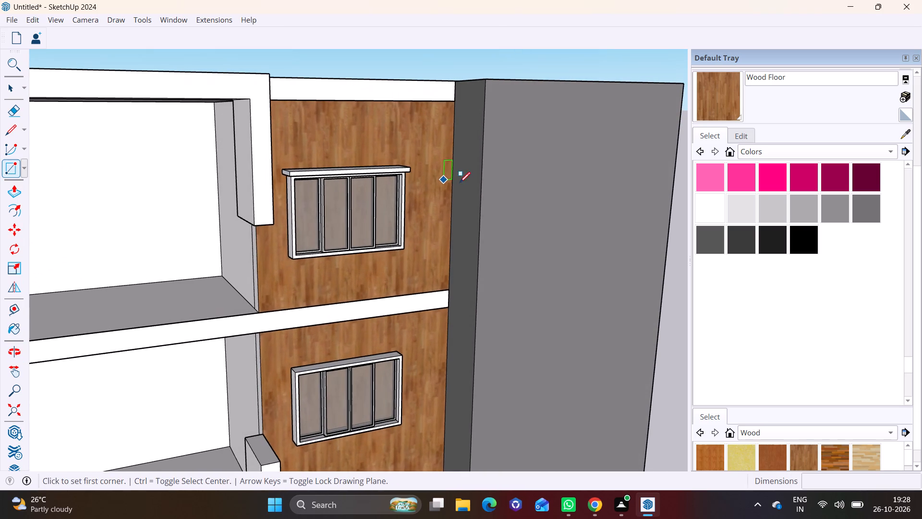
click(452, 122)
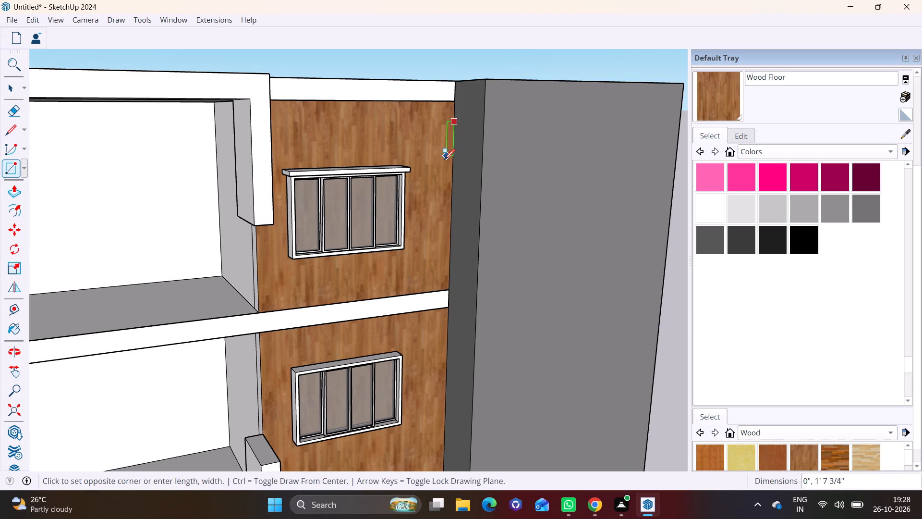
click(439, 171)
Push/Pull the small rectangle outward from the wood wall by about 2' 8 3/8".
key(space)
click(448, 161)
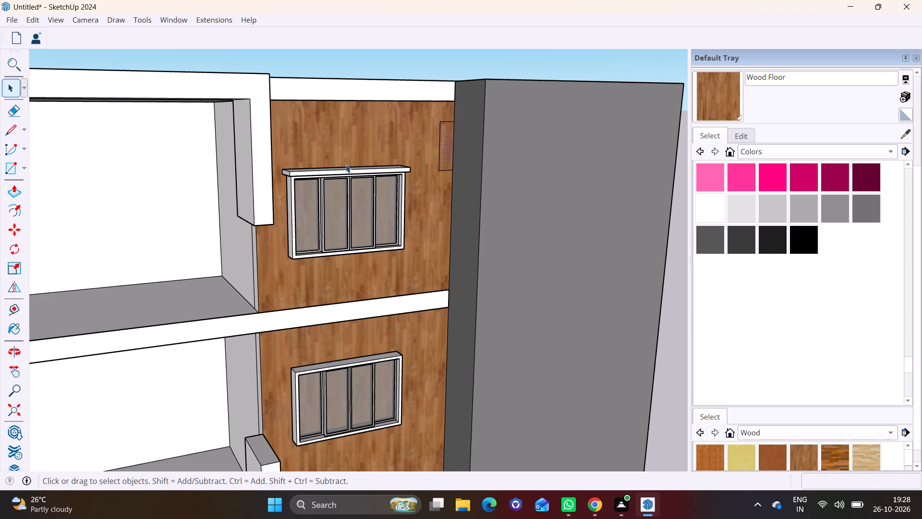
click(15, 190)
click(445, 153)
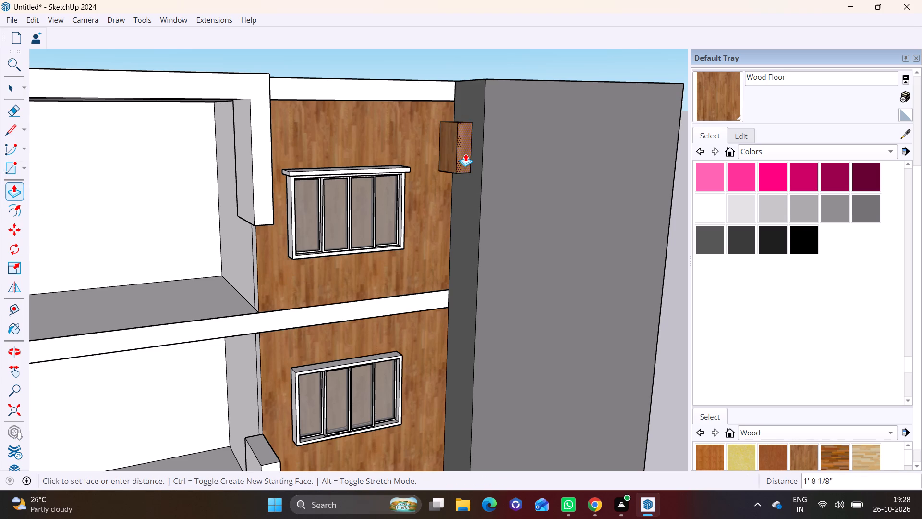
click(486, 190)
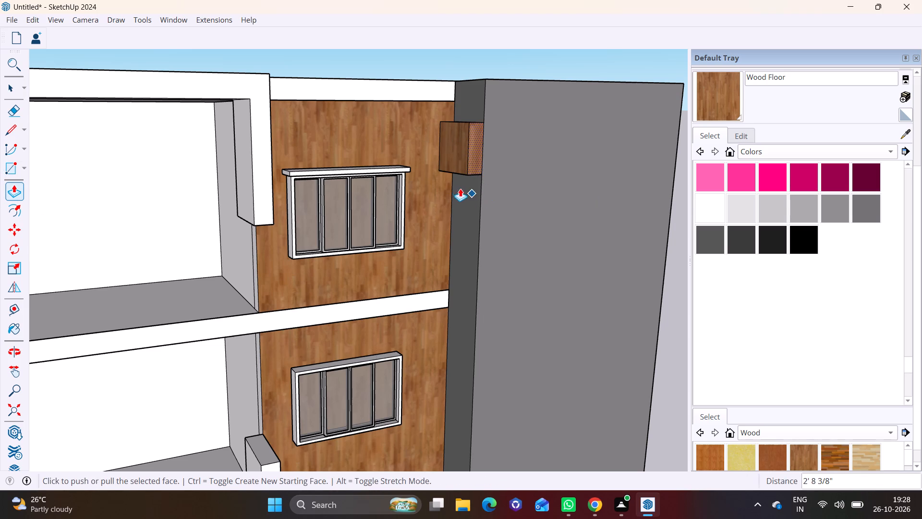
Extend the block's underside down alongside the grey column to the level of the top floor's slab.
middle_drag(465, 179, 483, 85)
scroll(480, 129, up, 6)
middle_drag(468, 118, 475, 73)
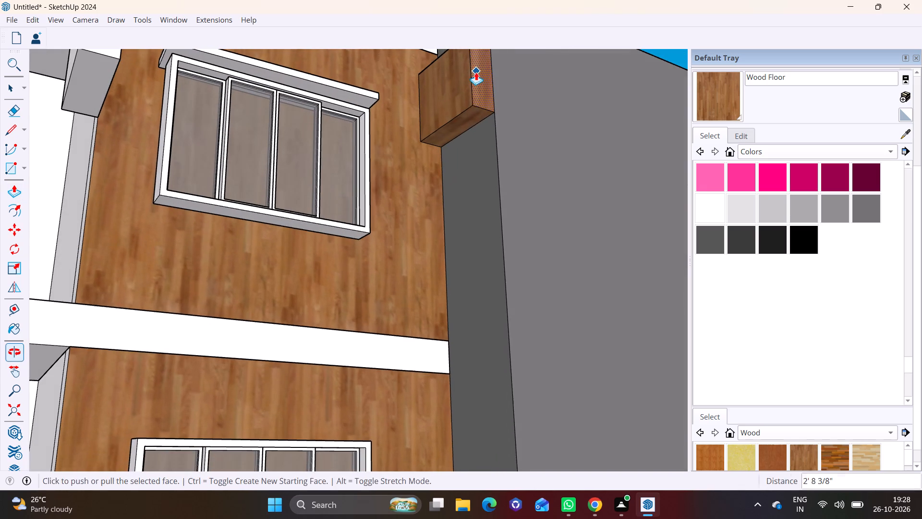
key(space)
click(471, 124)
click(12, 191)
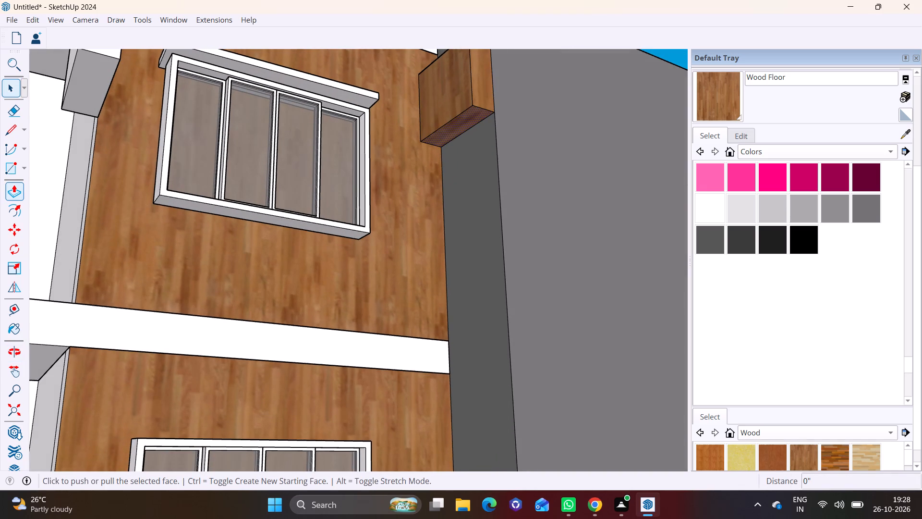
click(451, 135)
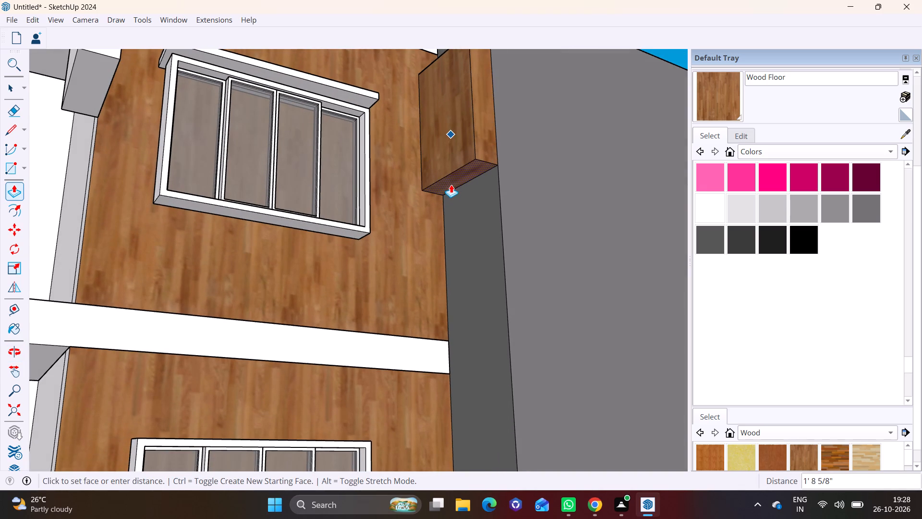
click(458, 335)
scroll(462, 295, down, 5)
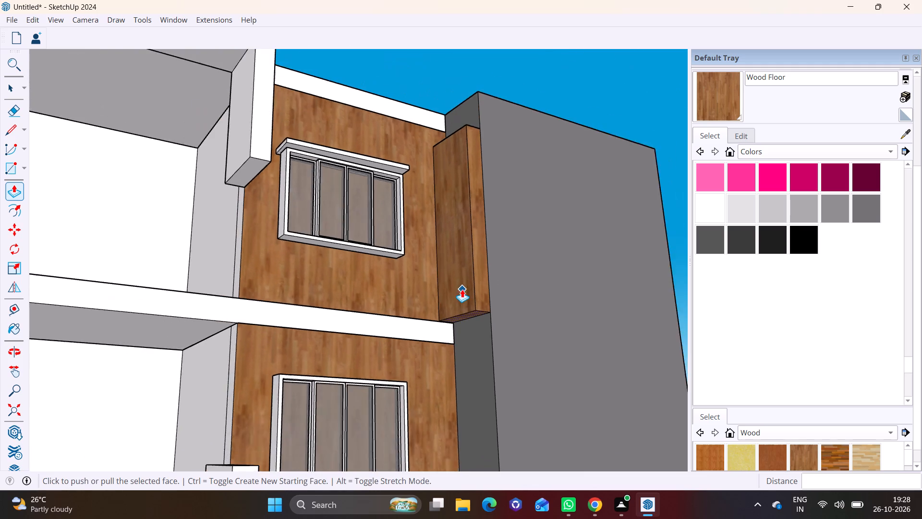
scroll(462, 289, down, 3)
key(space)
Draw a line across the block's window-facing side just above its bottom, marking off a narrow strip.
middle_drag(433, 273, 462, 346)
scroll(466, 343, up, 7)
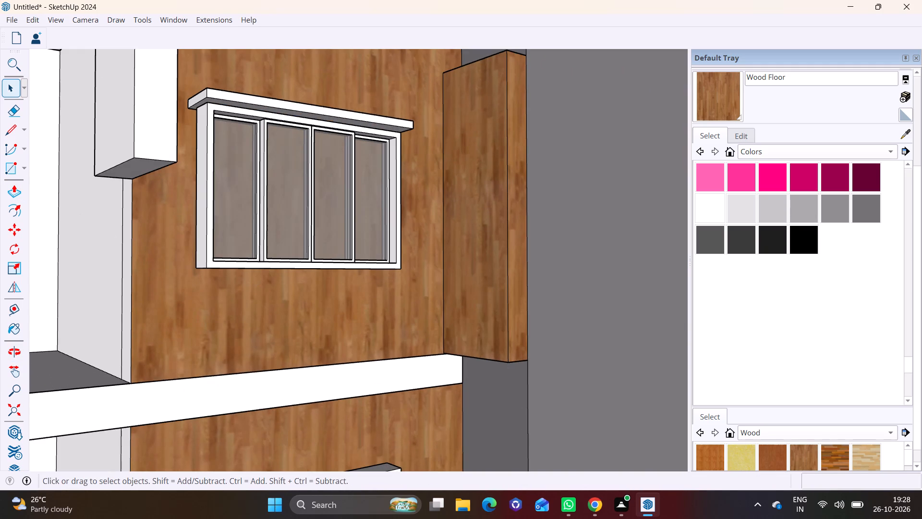
click(6, 129)
click(447, 334)
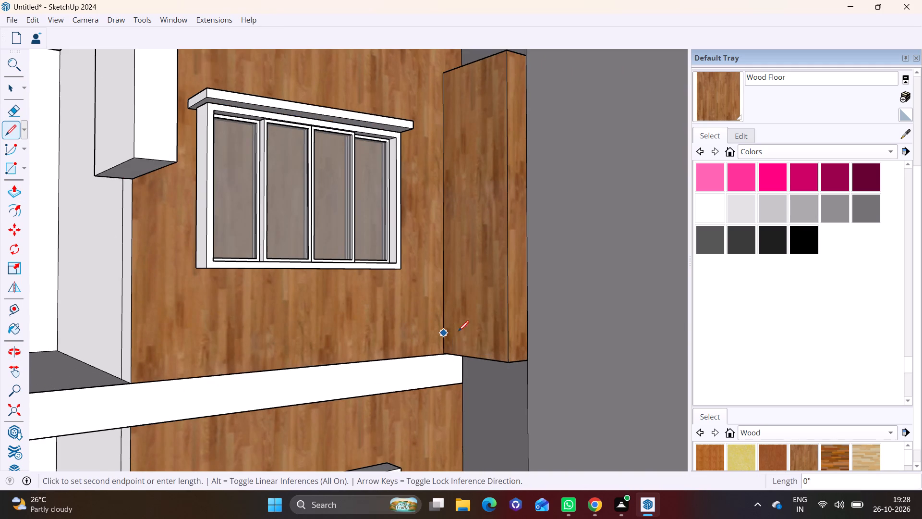
click(510, 337)
Pull the narrow bottom strip along the wall beneath the top-floor window by about 9' 8 5/16".
key(space)
click(493, 350)
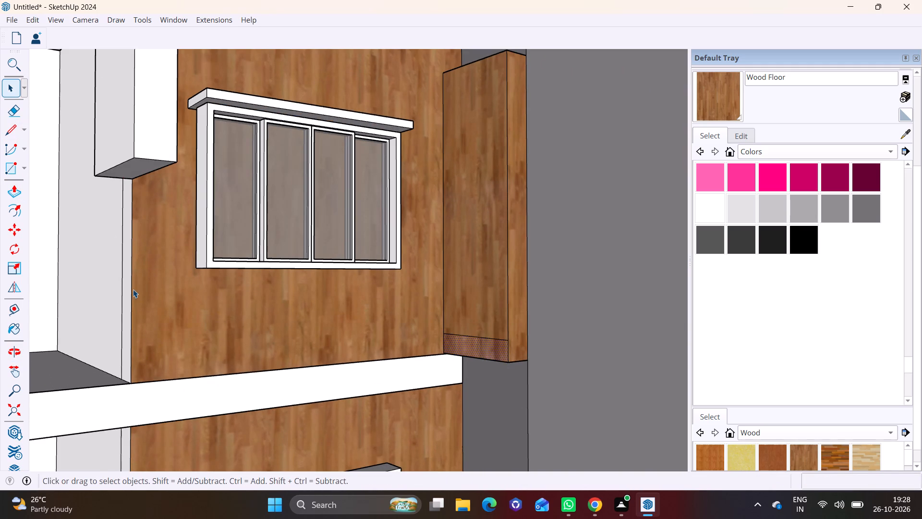
click(8, 186)
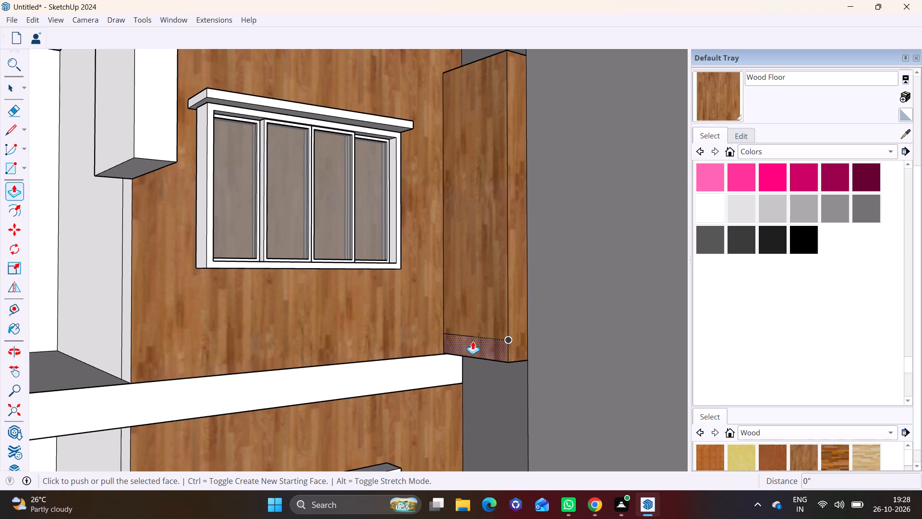
click(473, 341)
scroll(243, 332, down, 4)
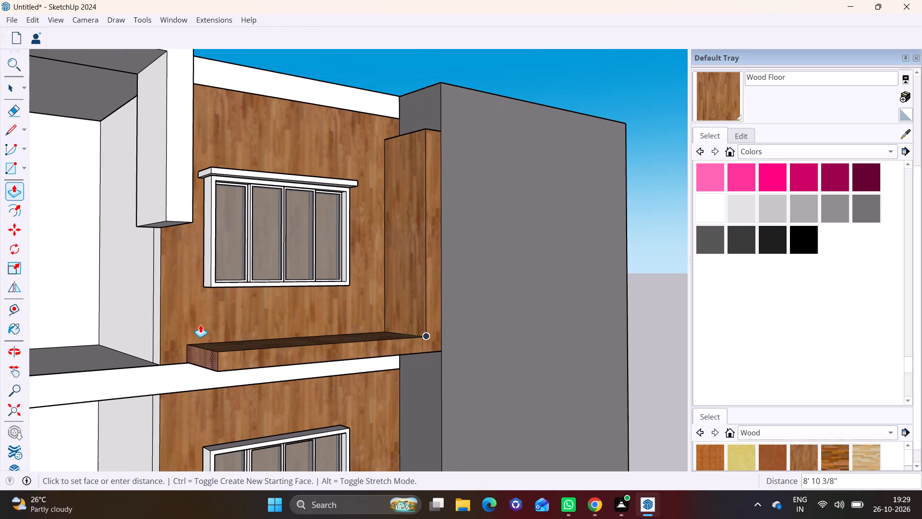
middle_drag(200, 324, 125, 329)
scroll(94, 324, down, 3)
middle_drag(84, 320, 367, 313)
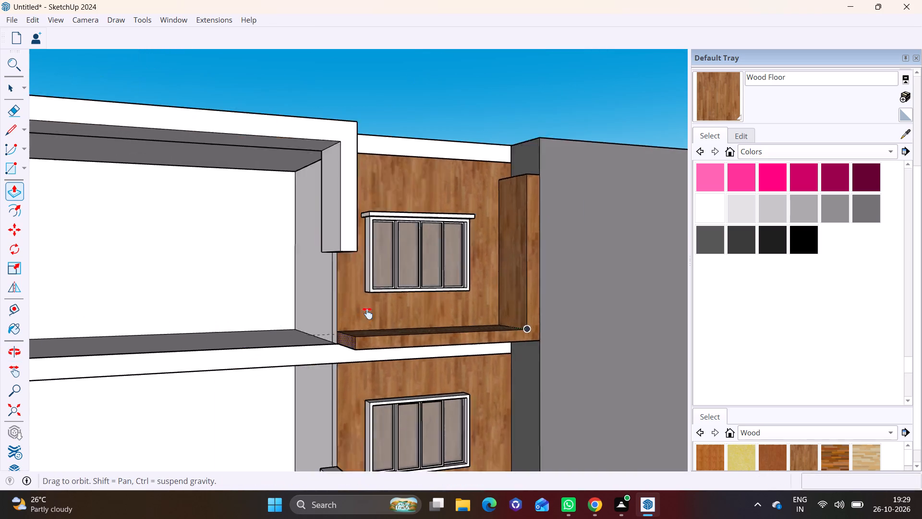
middle_drag(367, 313, 377, 313)
click(491, 339)
Extend the free end of the horizontal ledge about 7' 7 3/8" farther across the open white frame.
click(494, 339)
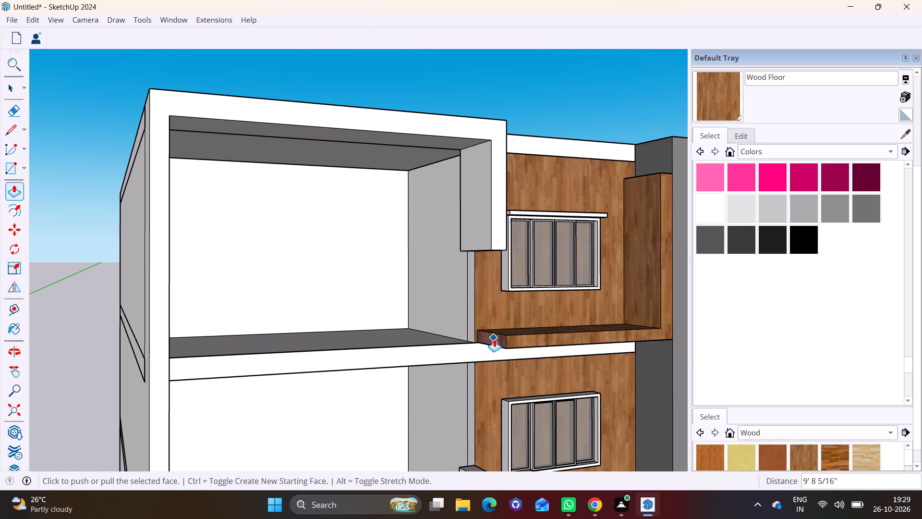
click(341, 340)
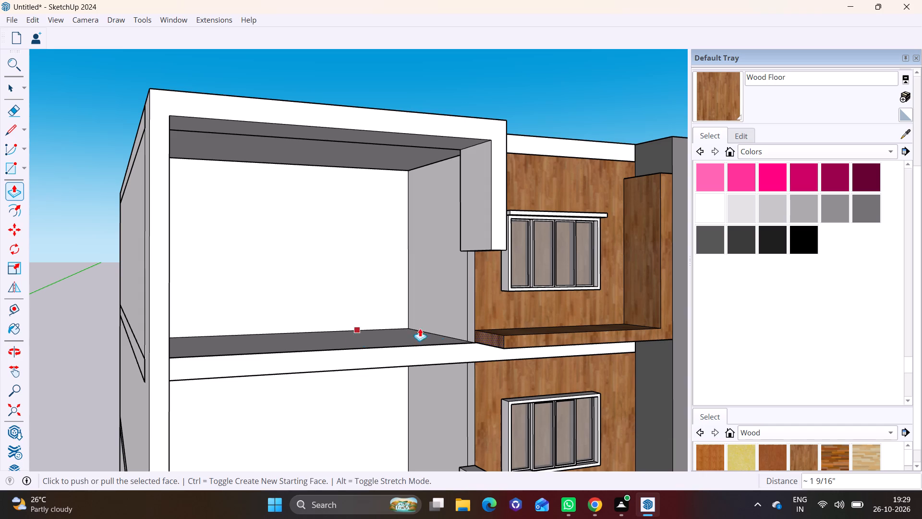
drag(490, 334, 347, 350)
Push the ledge's free end back about 3' 3/4", matching it to the corner of the projecting frame below.
scroll(347, 350, down, 3)
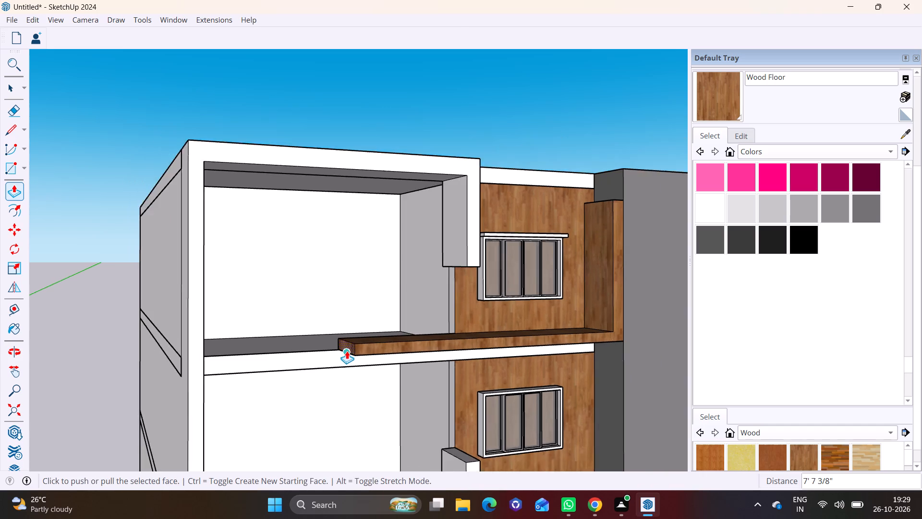
scroll(347, 351, down, 2)
middle_drag(359, 354, 345, 255)
scroll(364, 321, down, 6)
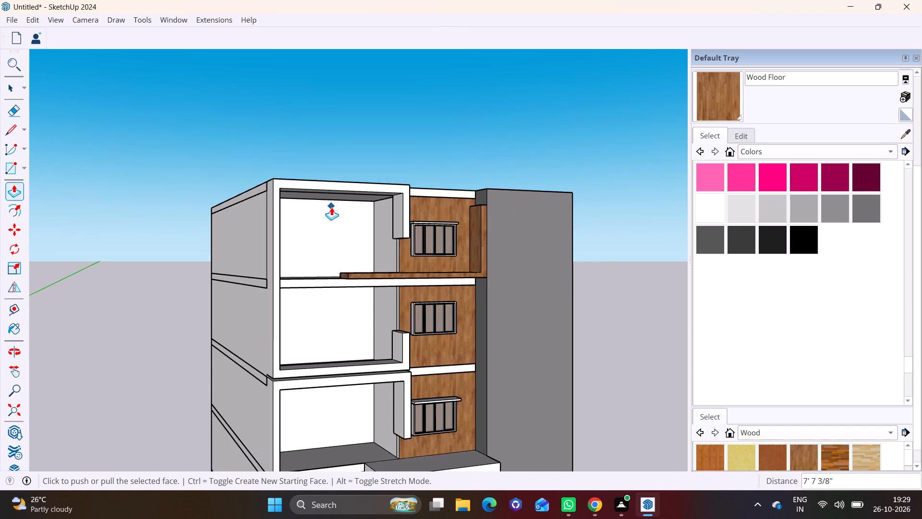
scroll(334, 301, down, 2)
shift+middle_drag(341, 323, 334, 255)
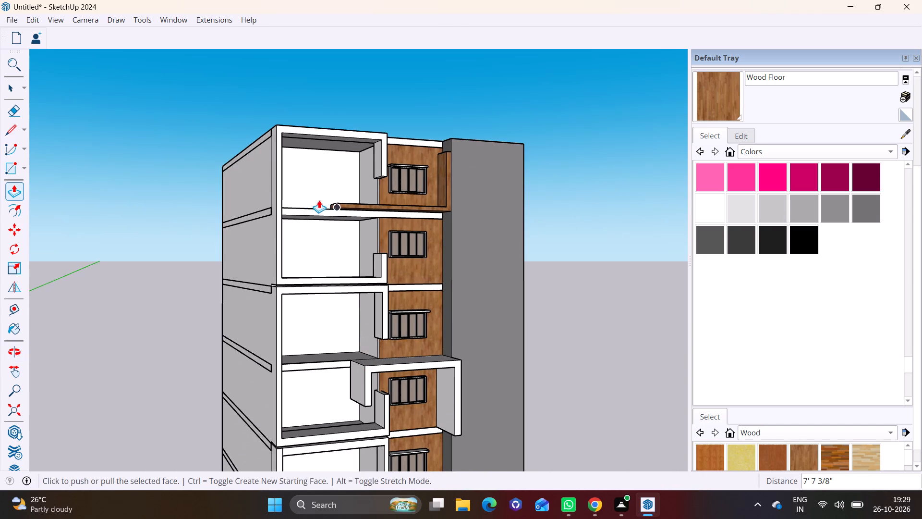
click(332, 205)
click(364, 365)
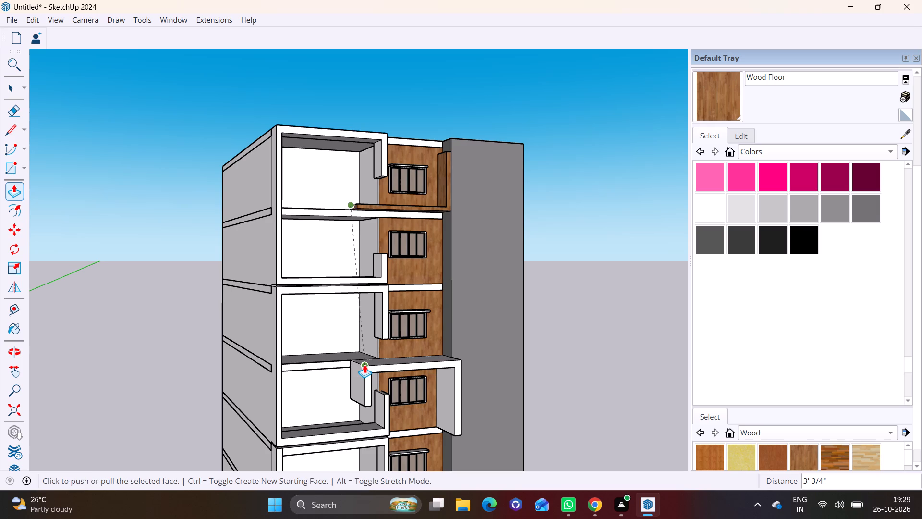
key(space)
Paint the front, inner side and upper faces of the top-floor L-shaped frame white with Color M00.
scroll(379, 333, down, 3)
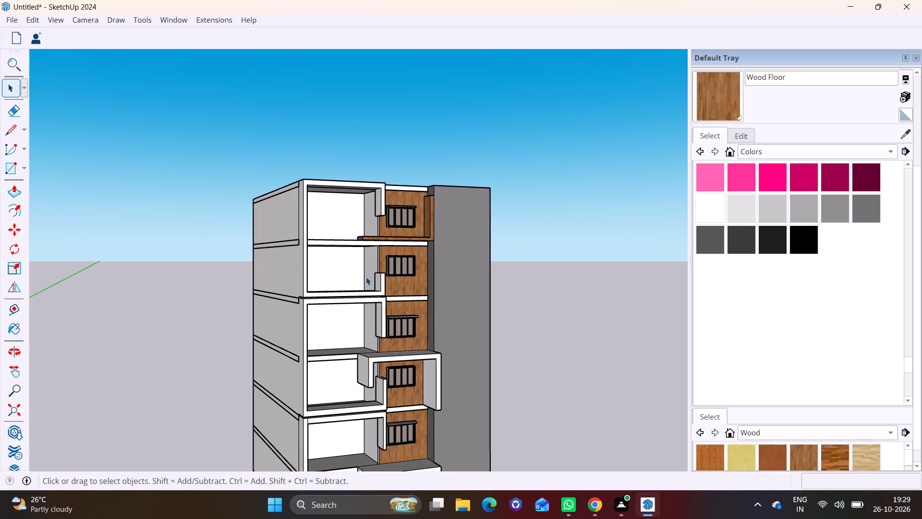
scroll(425, 241, up, 6)
click(698, 208)
scroll(551, 233, up, 3)
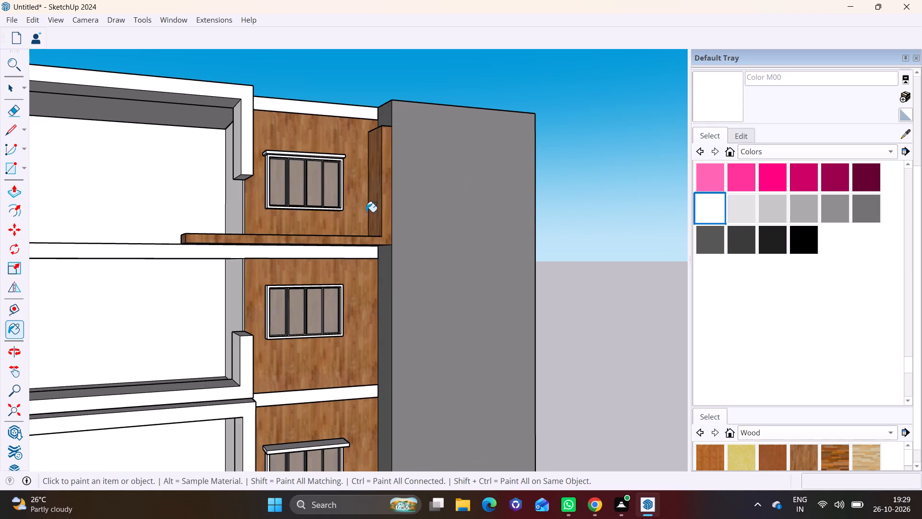
click(374, 194)
click(382, 187)
click(386, 198)
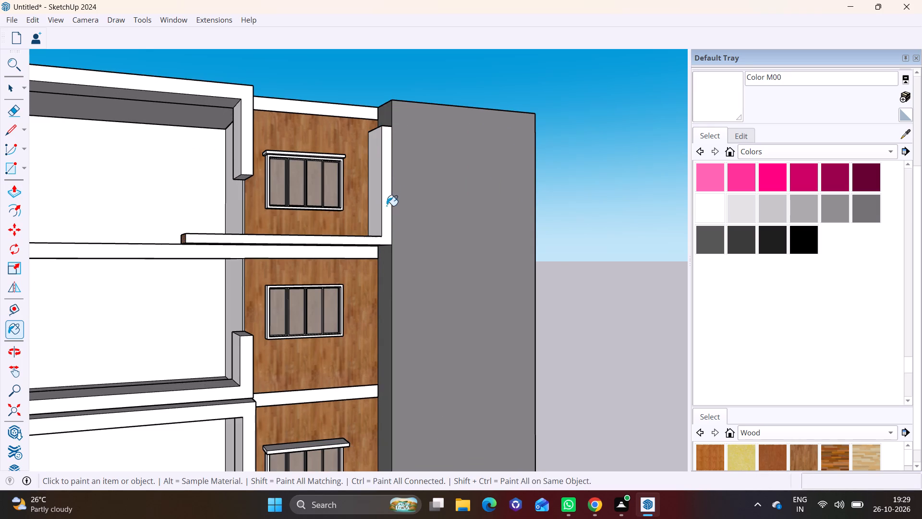
middle_drag(332, 234, 315, 346)
click(254, 329)
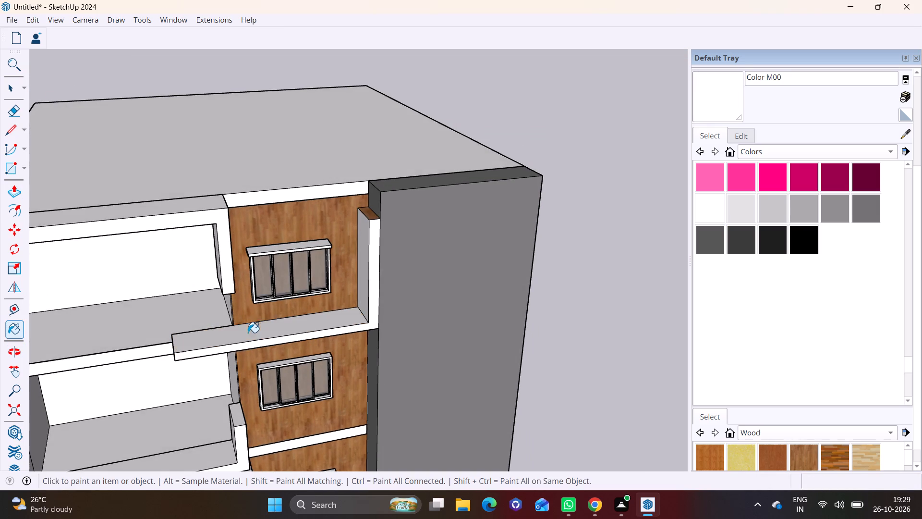
click(368, 214)
Paint the underside and the free end face of the L-shaped frame's horizontal ledge with the same white.
scroll(315, 296, up, 1)
middle_drag(315, 296, 341, 172)
middle_drag(356, 225, 359, 169)
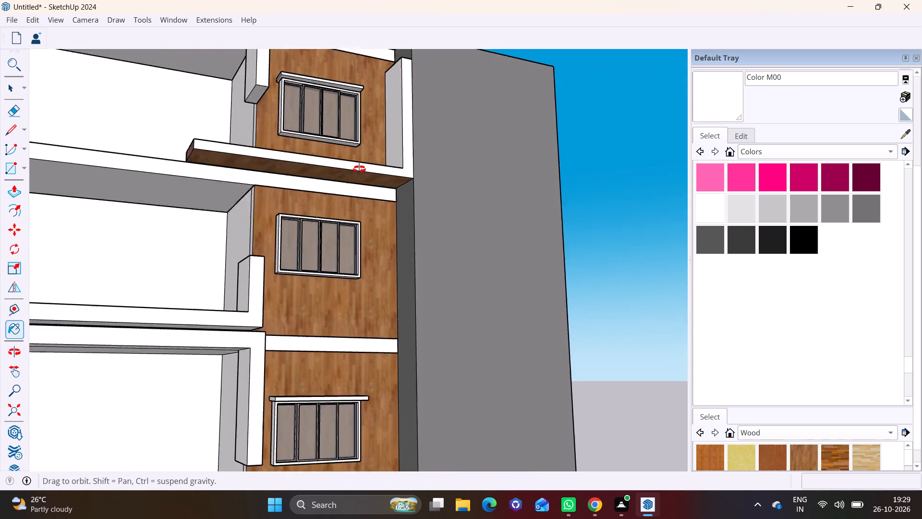
middle_drag(359, 169, 352, 128)
scroll(379, 83, up, 3)
click(351, 158)
scroll(382, 140, up, 1)
middle_drag(383, 139, 119, 176)
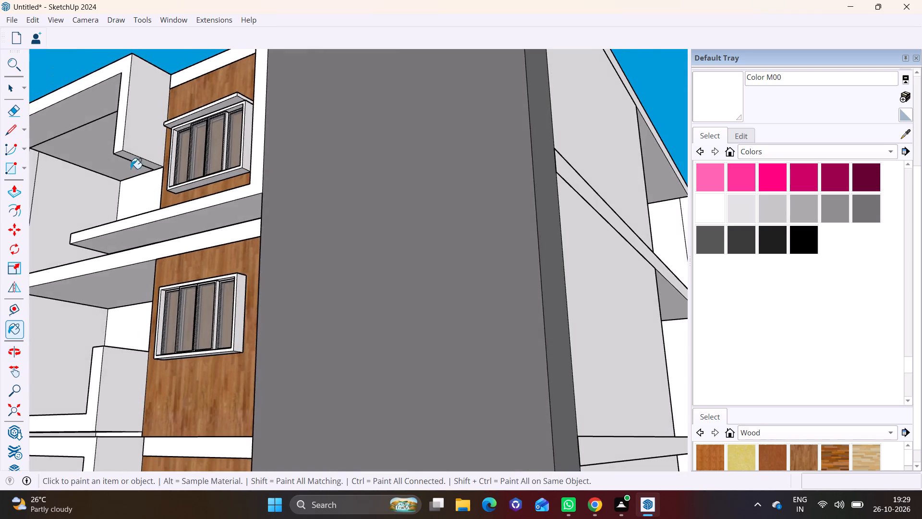
middle_drag(277, 173, 415, 184)
scroll(403, 185, down, 1)
middle_drag(71, 197, 286, 196)
scroll(202, 196, up, 3)
click(414, 158)
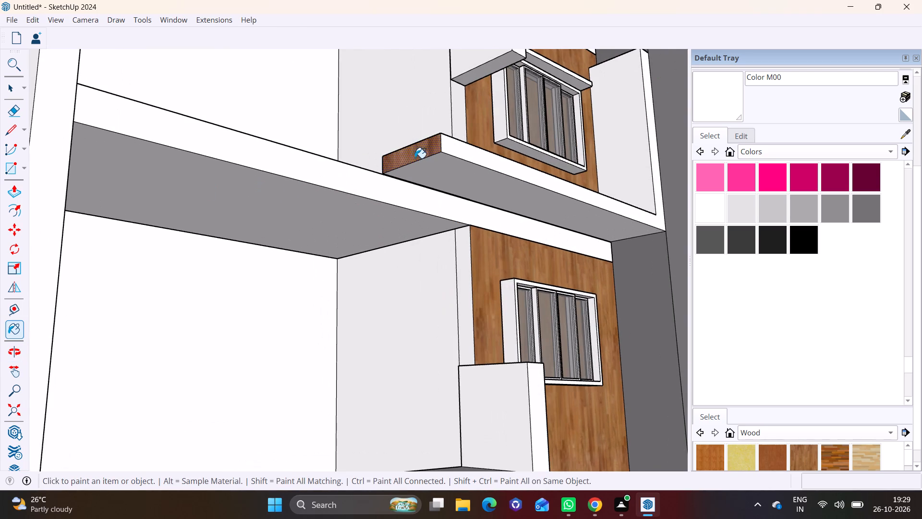
Examine the top-floor frame and the whole building from several angles and from farther away.
scroll(425, 189, down, 11)
middle_drag(436, 210, 290, 329)
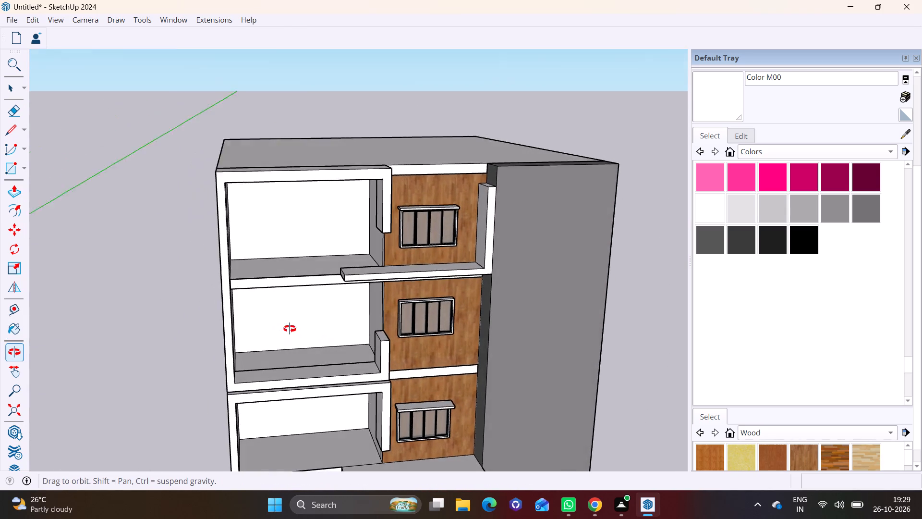
middle_drag(290, 329, 288, 324)
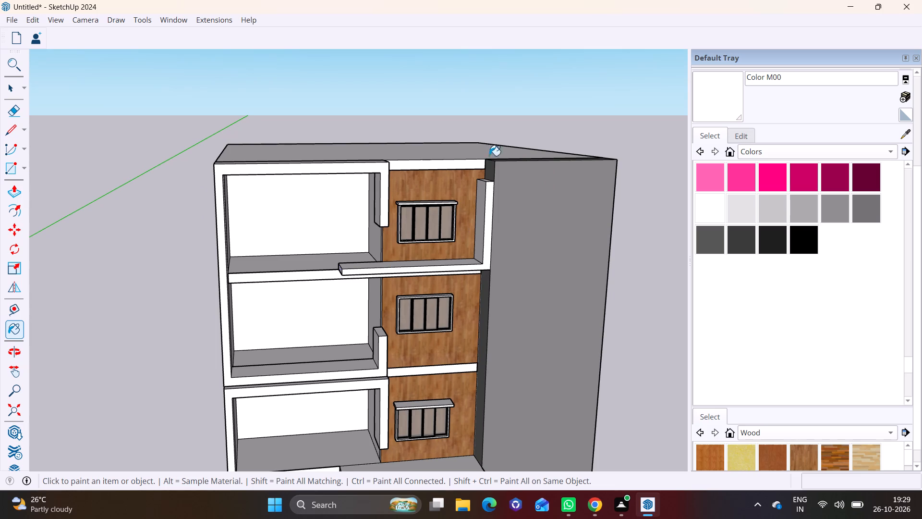
scroll(432, 260, down, 2)
middle_drag(389, 274, 373, 263)
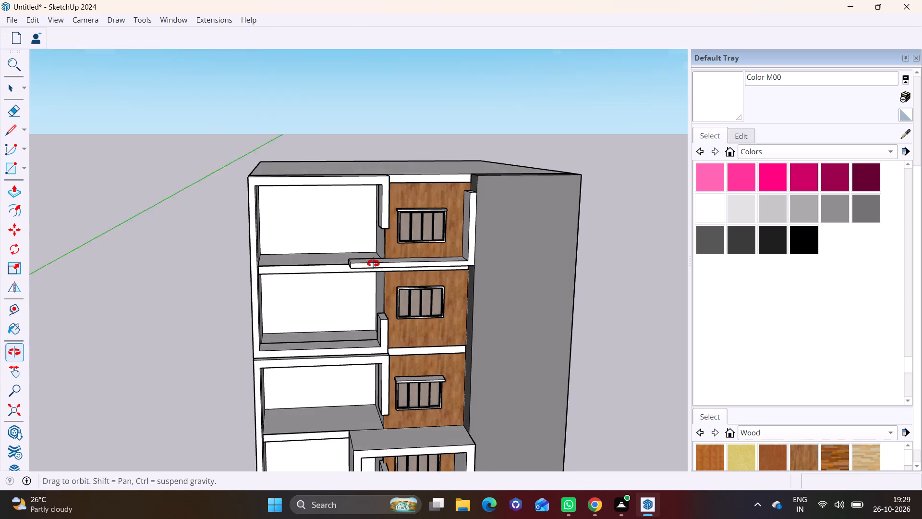
middle_drag(373, 263, 372, 259)
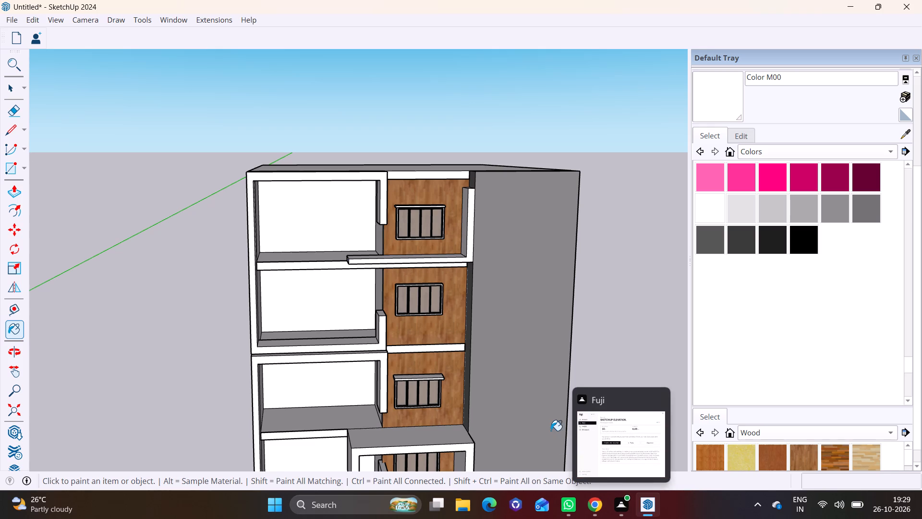
scroll(551, 431, down, 8)
scroll(514, 432, up, 1)
middle_drag(502, 407, 386, 341)
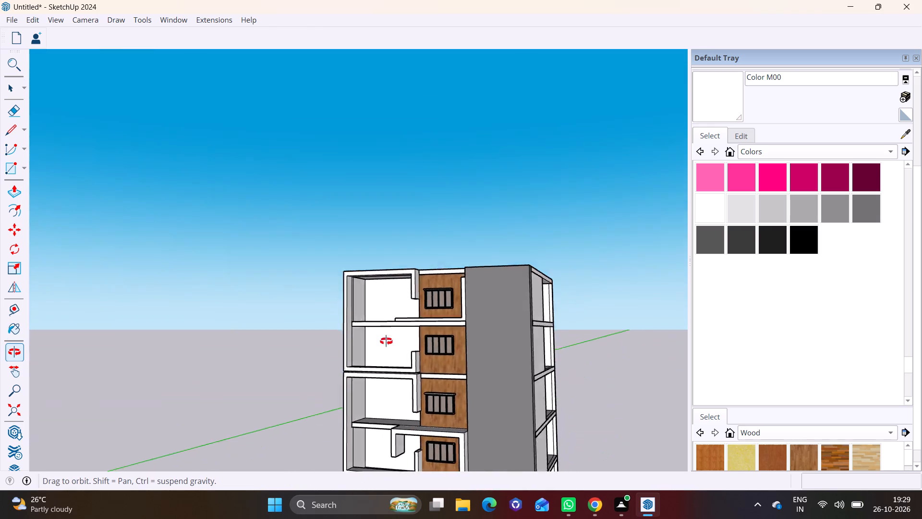
middle_drag(386, 341, 465, 362)
scroll(465, 364, down, 6)
middle_drag(427, 384, 340, 378)
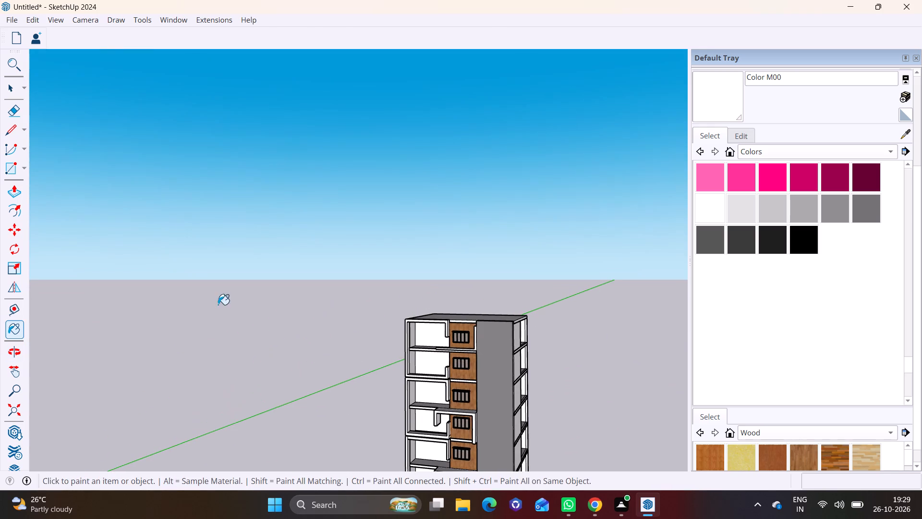
click(5, 90)
middle_drag(530, 395, 530, 390)
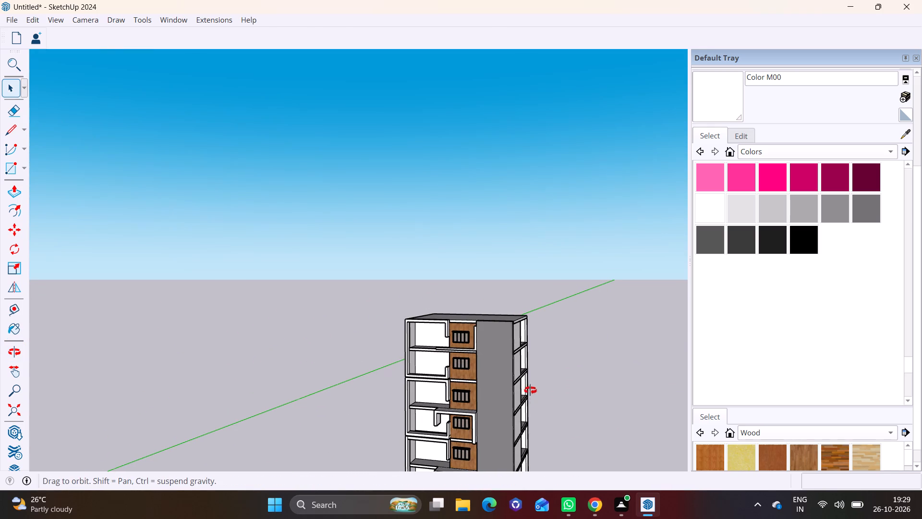
middle_drag(530, 390, 455, 446)
scroll(455, 446, down, 6)
middle_drag(465, 351, 468, 286)
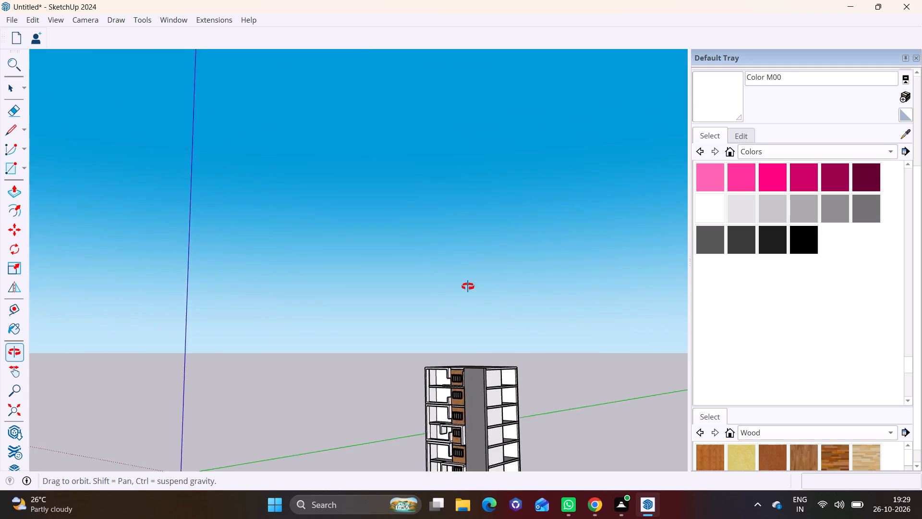
middle_drag(468, 286, 605, 289)
scroll(509, 409, down, 3)
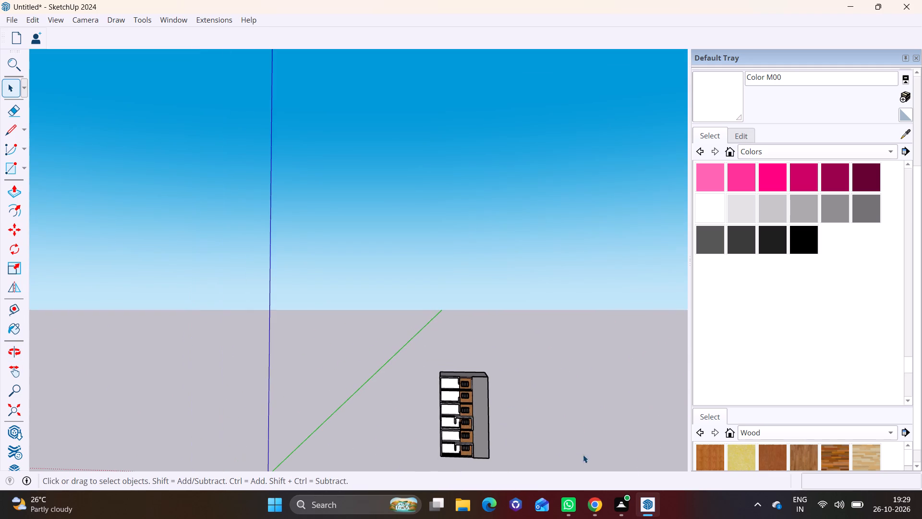
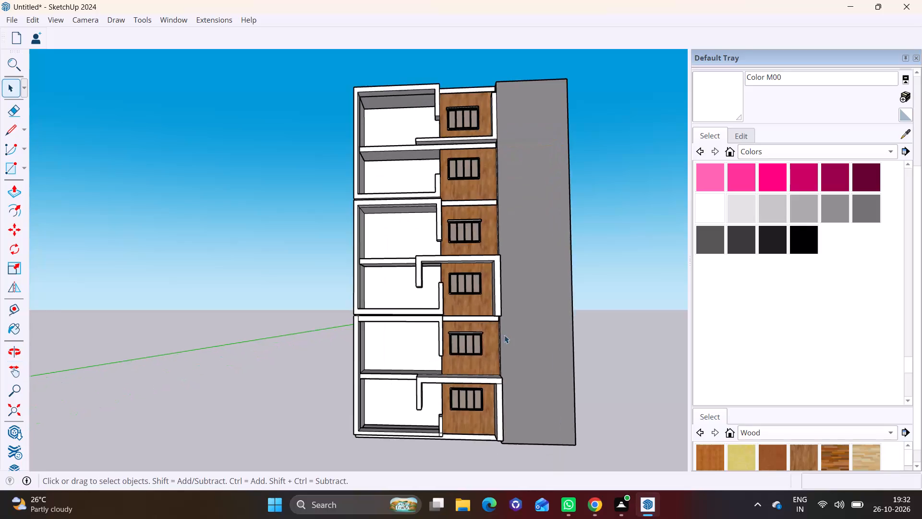
Examine the tower's front facade and its projecting balcony frames from several angles, including from above.
scroll(501, 335, up, 1)
middle_drag(491, 332, 541, 319)
scroll(500, 280, down, 3)
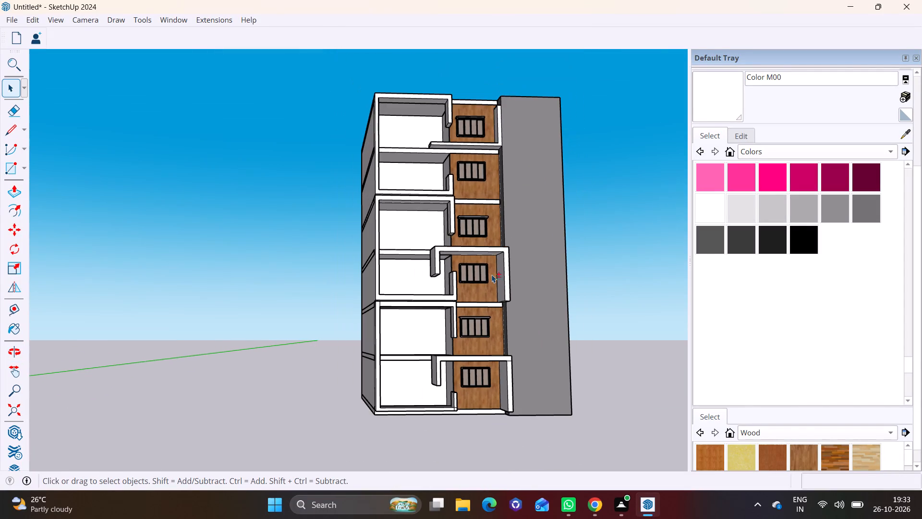
shift+middle_drag(488, 281, 457, 362)
middle_drag(459, 327, 467, 257)
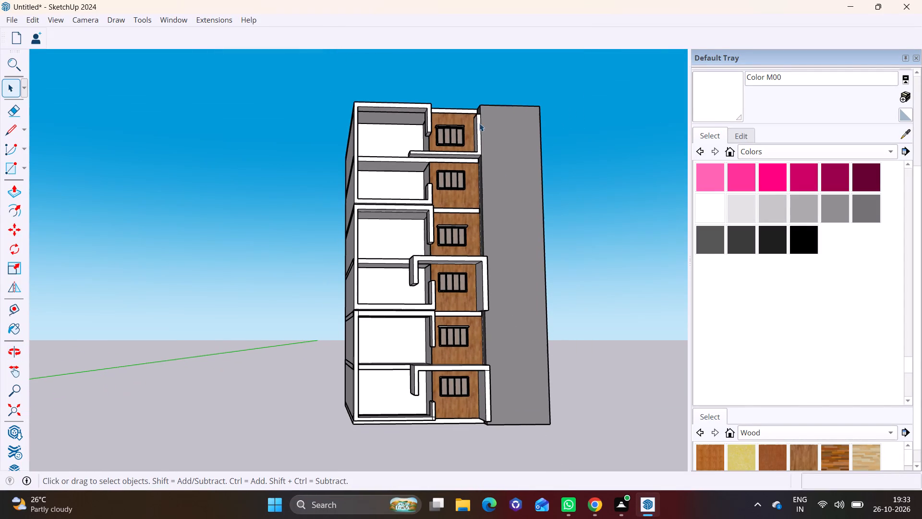
middle_drag(420, 157, 392, 223)
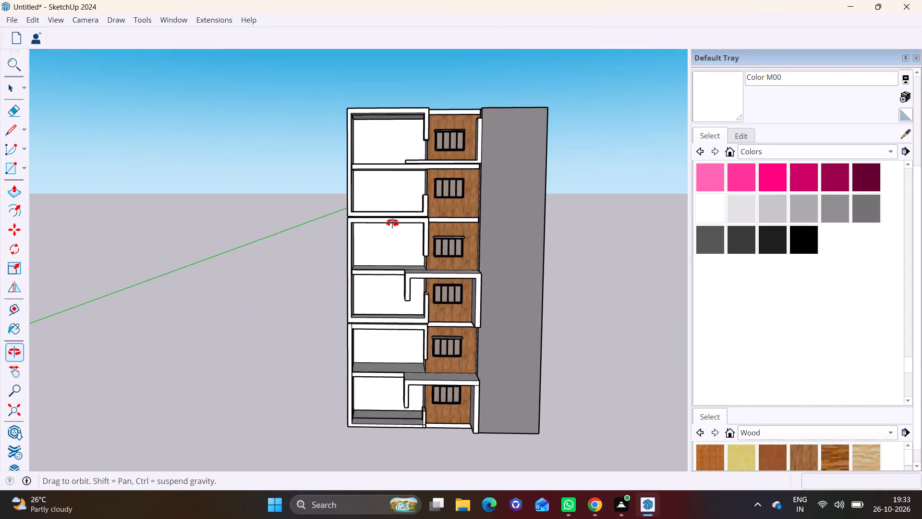
middle_drag(392, 223, 405, 234)
scroll(437, 160, up, 3)
middle_drag(429, 172, 354, 172)
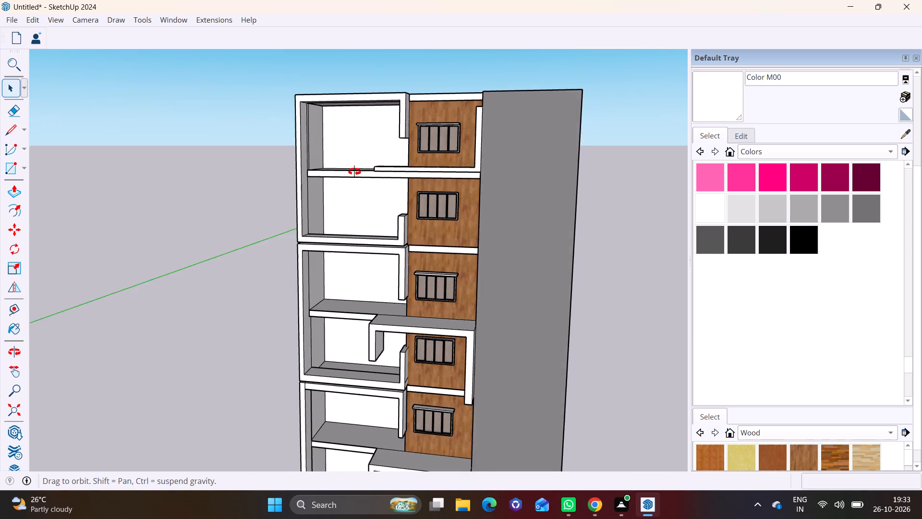
middle_drag(354, 172, 393, 134)
shift+middle_drag(441, 183, 440, 153)
shift+scroll(440, 153, up, 1)
scroll(458, 197, down, 4)
shift+middle_drag(466, 199, 460, 153)
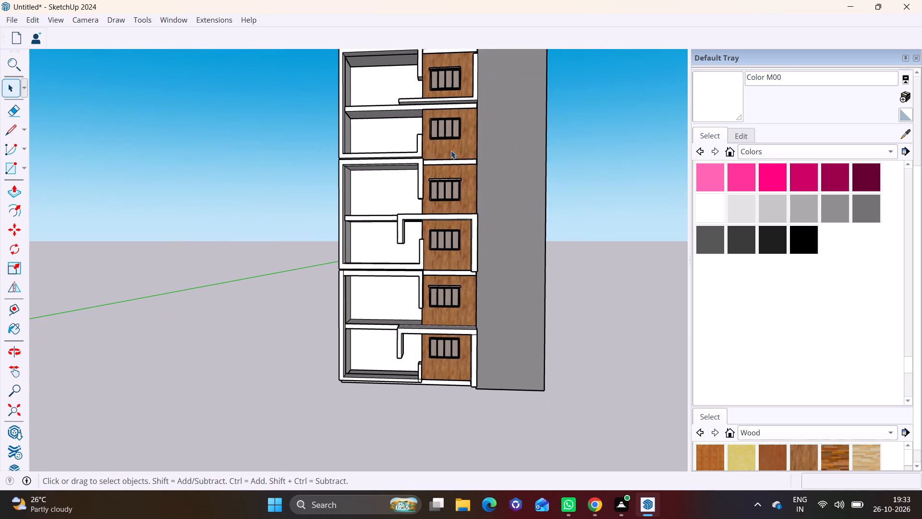
middle_drag(451, 150, 415, 262)
middle_drag(429, 159, 369, 282)
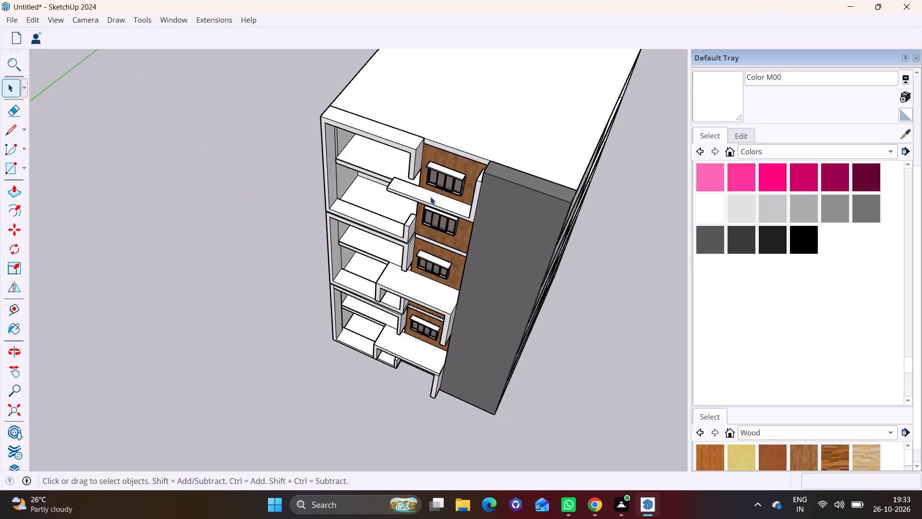
Push/Pull the top floor's L-shaped frame face outward about 2' 11 3/4", level with the projecting frame below.
scroll(431, 196, up, 10)
middle_drag(479, 208, 458, 98)
scroll(447, 187, down, 2)
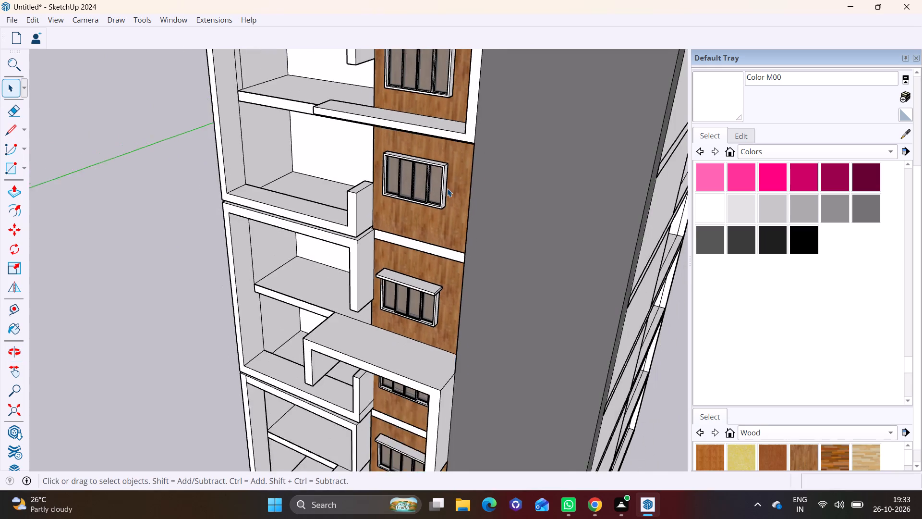
scroll(447, 188, down, 3)
middle_click(437, 156)
click(468, 111)
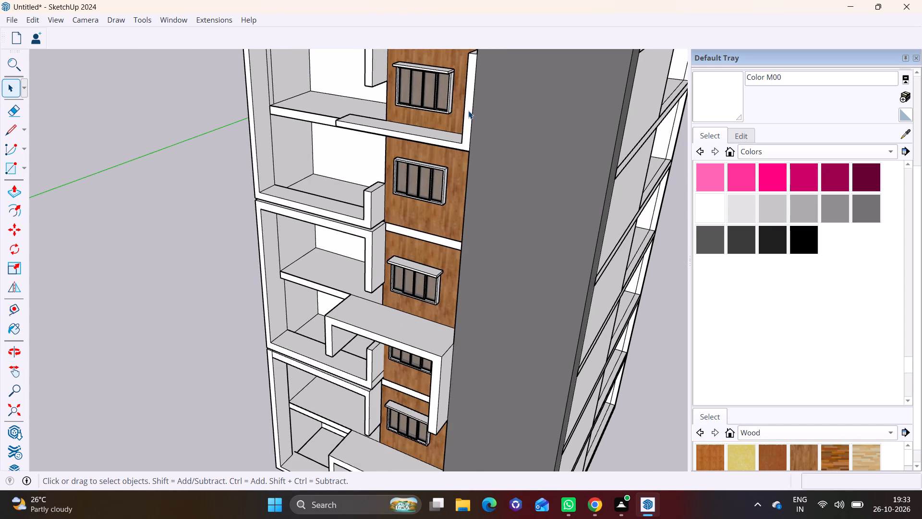
click(17, 188)
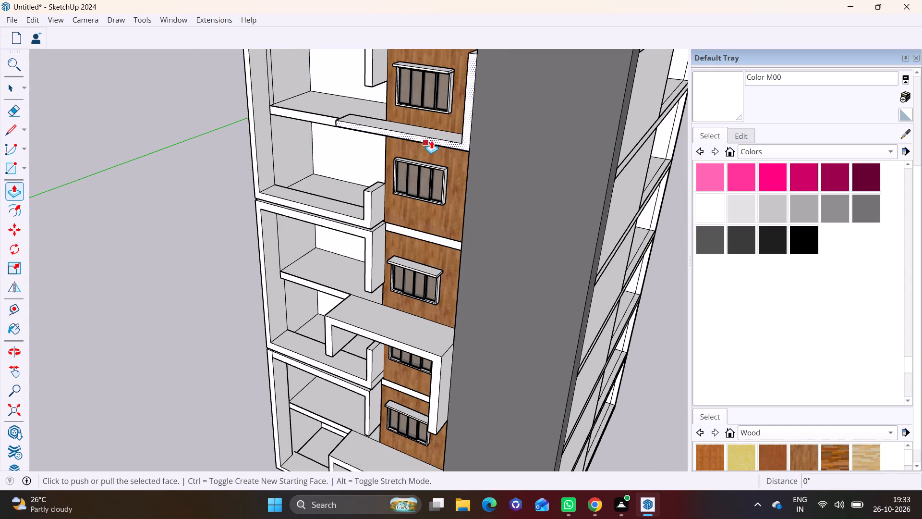
click(464, 133)
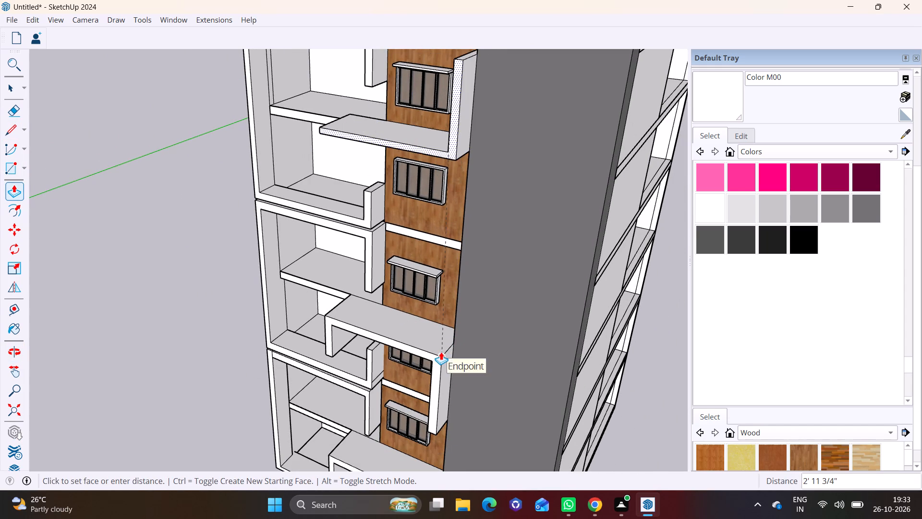
click(441, 352)
scroll(412, 277, down, 3)
key(space)
Inspect the extended top-floor frame against the lower balcony frames, checking the facade from the front, both sides and close up.
middle_drag(308, 187, 464, 173)
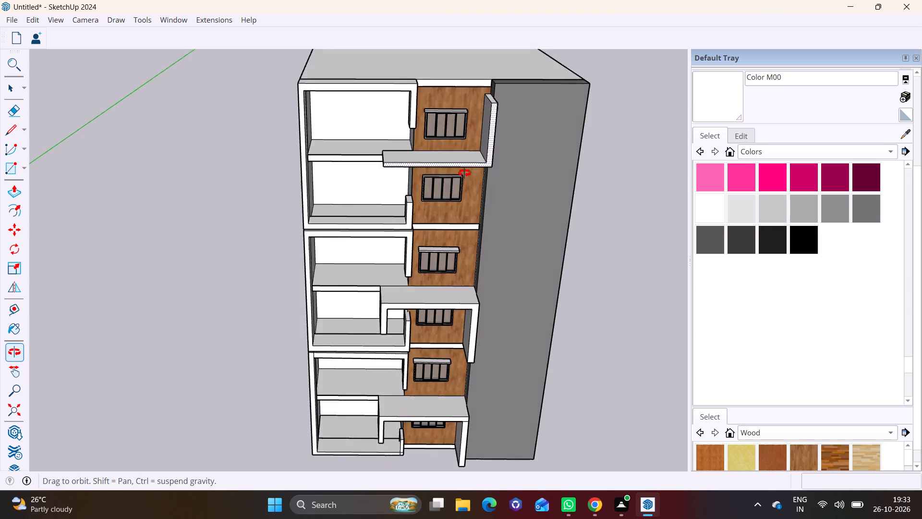
middle_drag(464, 173, 466, 171)
scroll(396, 173, down, 4)
shift+middle_drag(392, 174, 349, 207)
middle_drag(378, 199, 399, 147)
scroll(366, 146, up, 2)
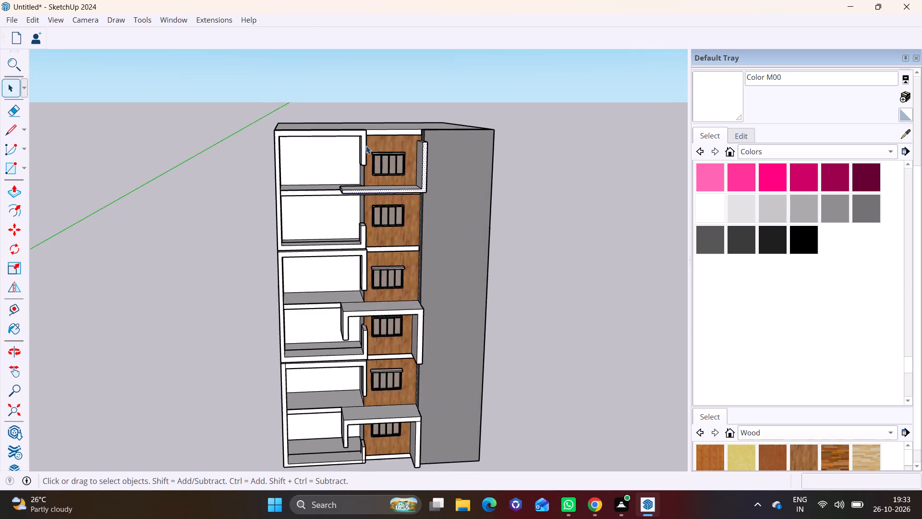
middle_drag(364, 151, 234, 295)
scroll(288, 222, up, 5)
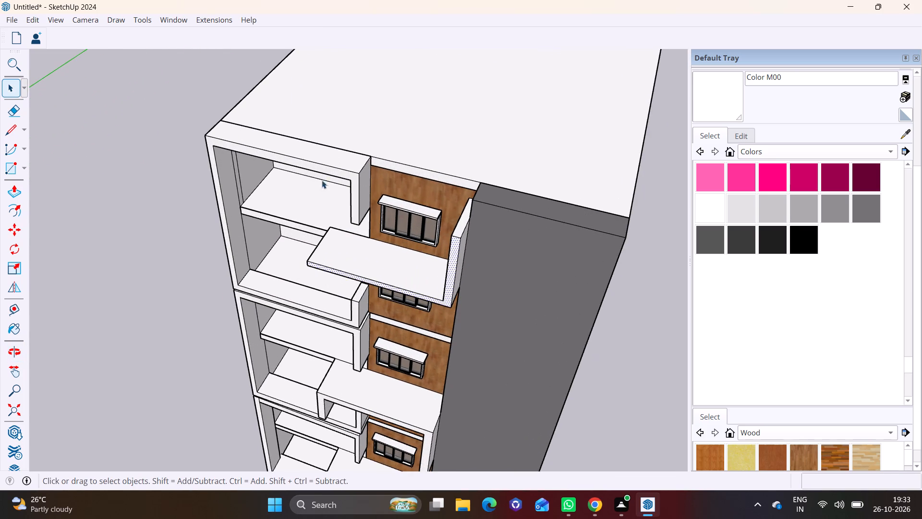
click(328, 168)
scroll(287, 142, up, 2)
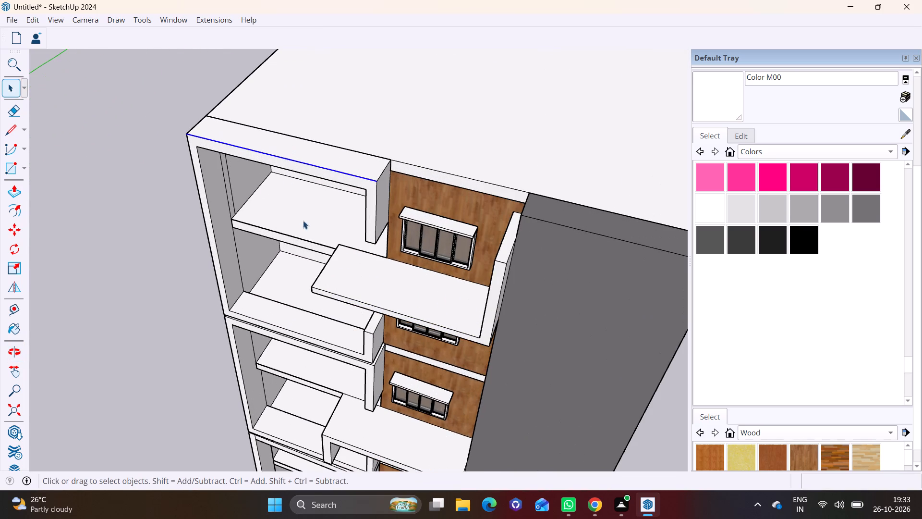
middle_drag(354, 236, 393, 146)
scroll(374, 197, up, 1)
scroll(374, 225, down, 10)
middle_drag(414, 279, 509, 207)
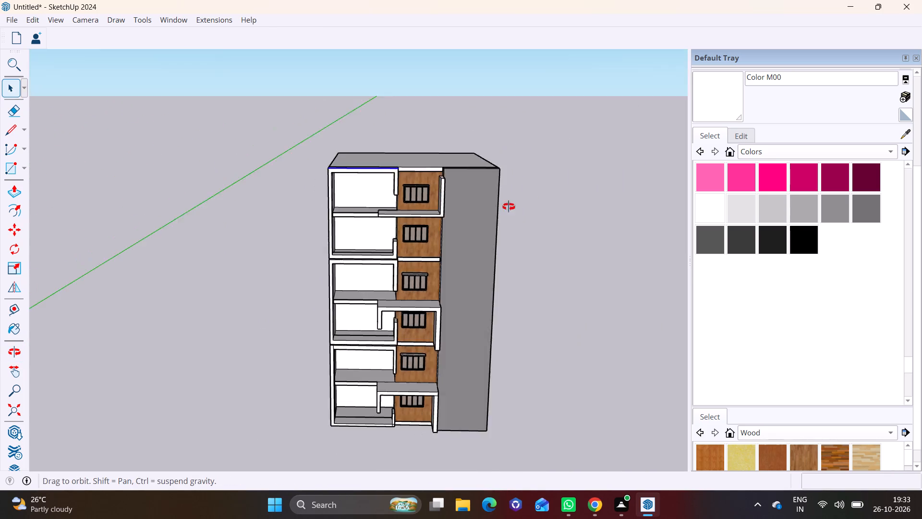
middle_drag(509, 207, 520, 198)
middle_drag(389, 258, 568, 267)
scroll(375, 231, up, 6)
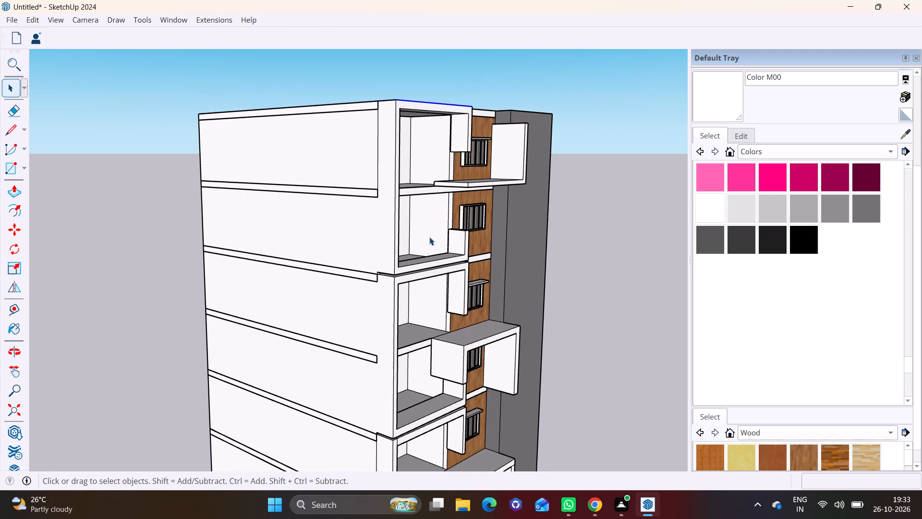
middle_drag(428, 237, 230, 247)
middle_drag(410, 266, 278, 300)
scroll(350, 266, down, 3)
middle_drag(350, 272, 317, 281)
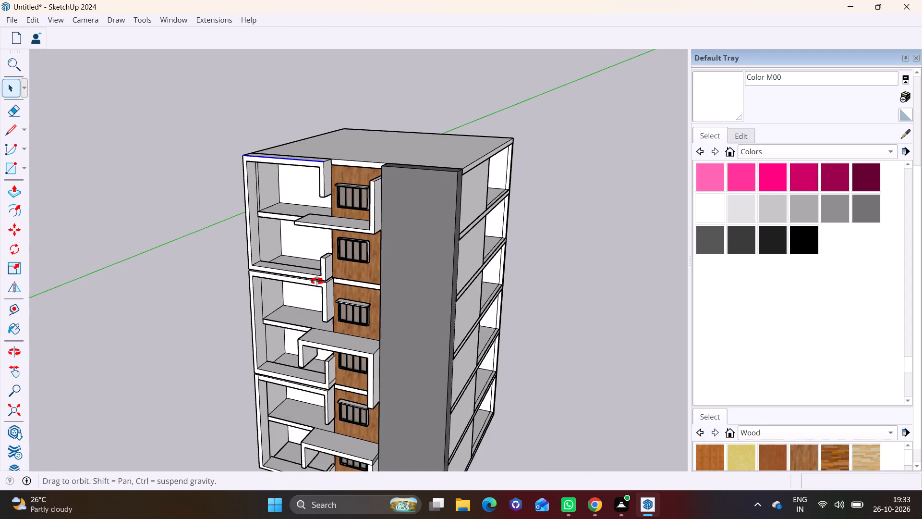
middle_drag(317, 281, 225, 297)
scroll(283, 270, up, 5)
scroll(329, 279, up, 3)
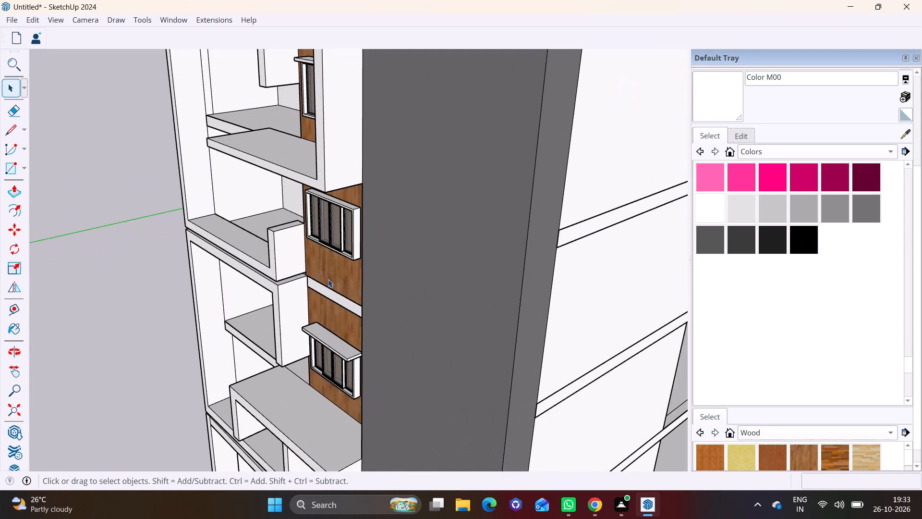
scroll(328, 279, up, 2)
middle_drag(328, 278, 377, 280)
middle_drag(365, 278, 394, 278)
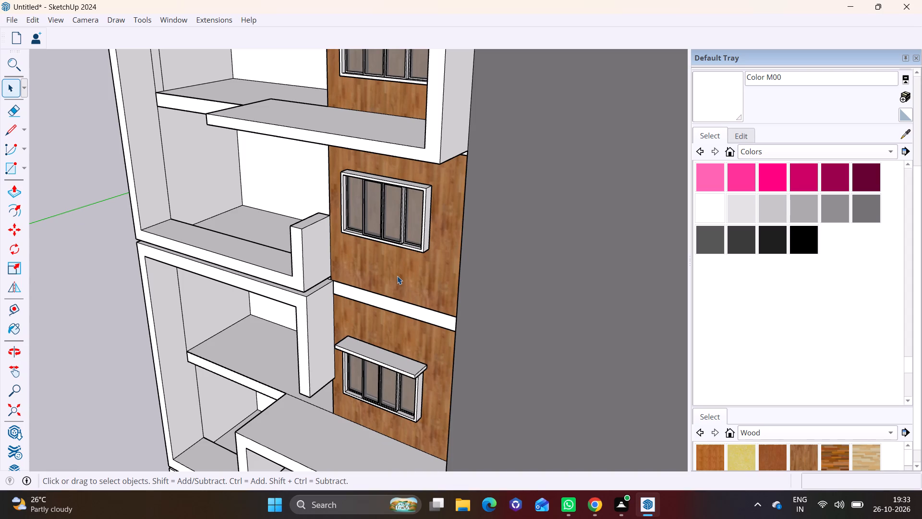
middle_drag(390, 272, 438, 270)
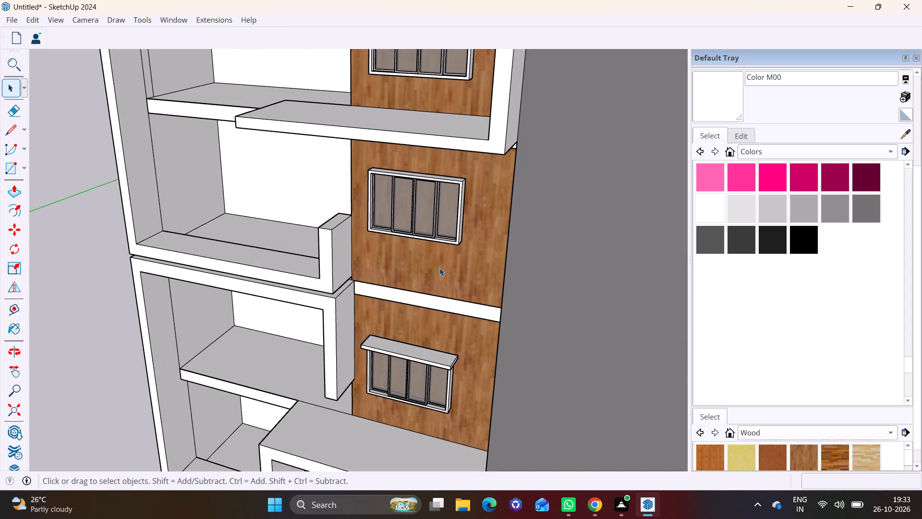
scroll(416, 216, up, 1)
scroll(416, 216, down, 2)
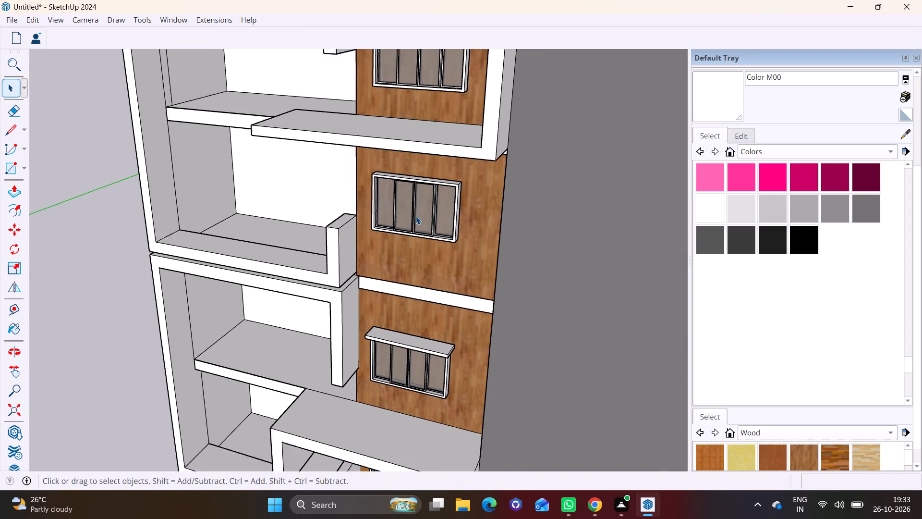
scroll(416, 216, down, 7)
middle_drag(336, 197, 335, 278)
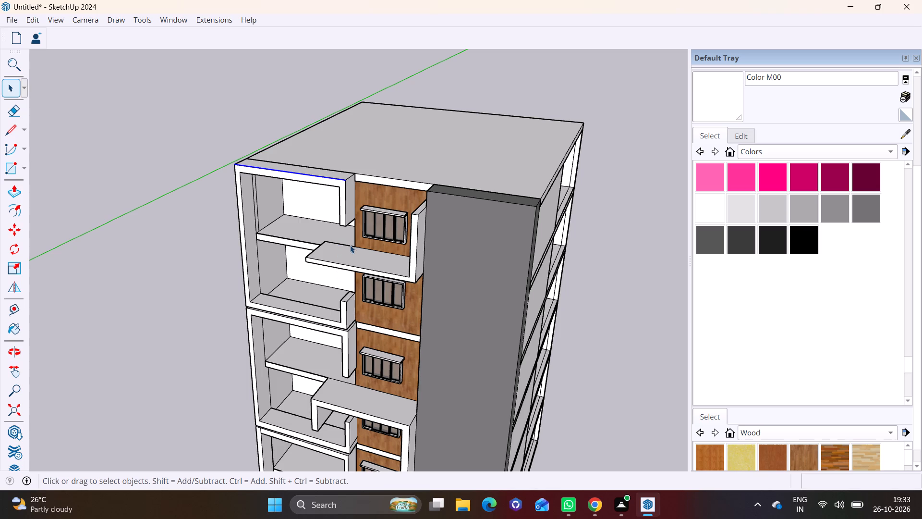
scroll(350, 245, down, 2)
middle_drag(352, 253, 499, 225)
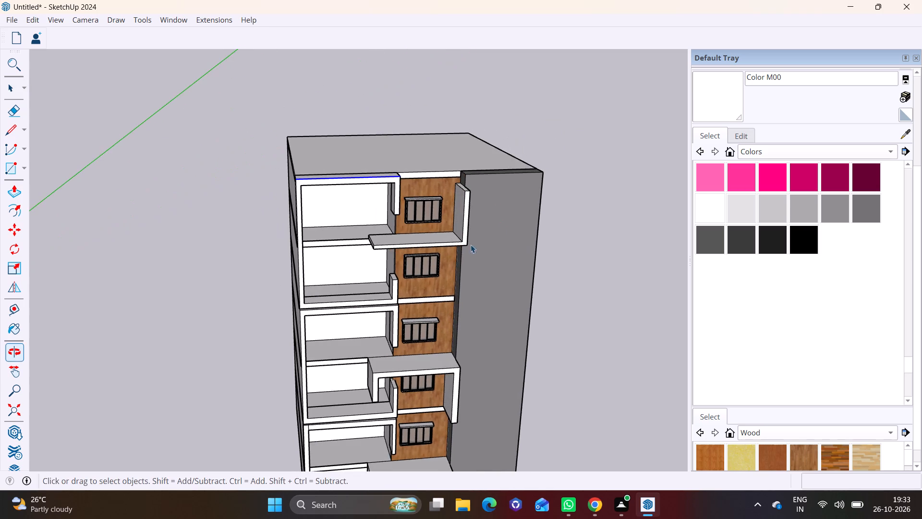
Draw a line about 5' 8 1/8" long across the top balcony slab near its free end, marking off a narrow strip.
middle_drag(398, 270, 404, 211)
scroll(385, 210, up, 2)
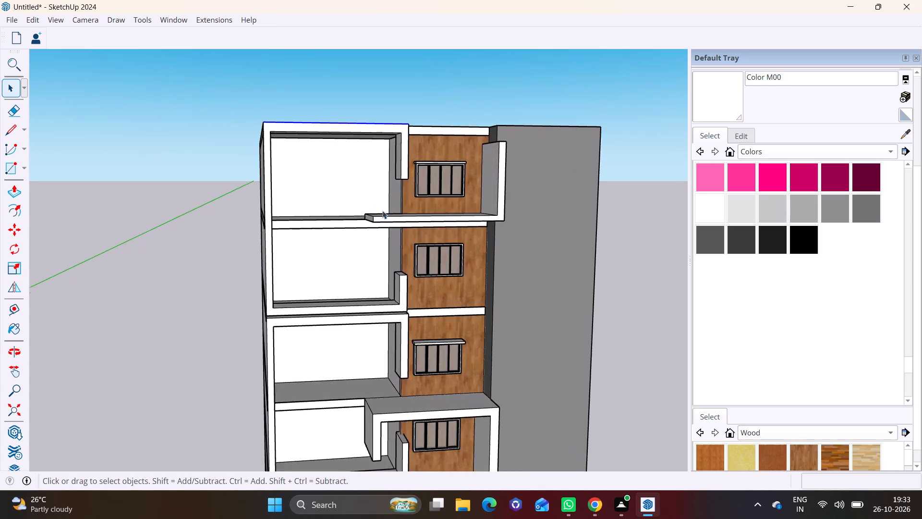
scroll(382, 210, up, 4)
middle_drag(364, 249, 364, 345)
scroll(380, 293, up, 5)
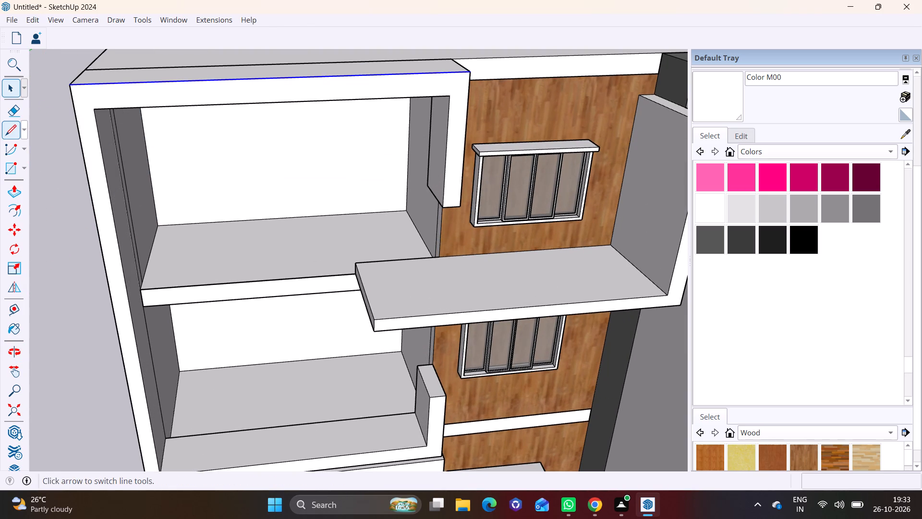
click(13, 126)
click(376, 260)
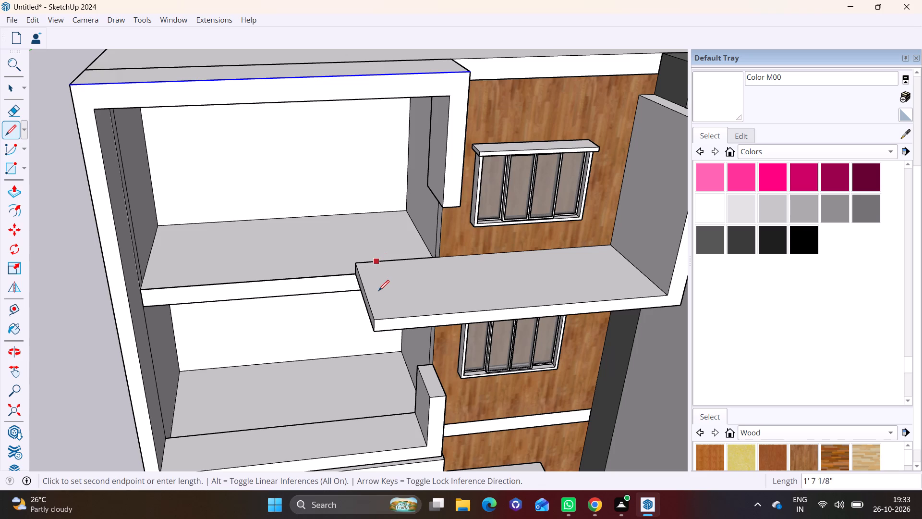
click(394, 321)
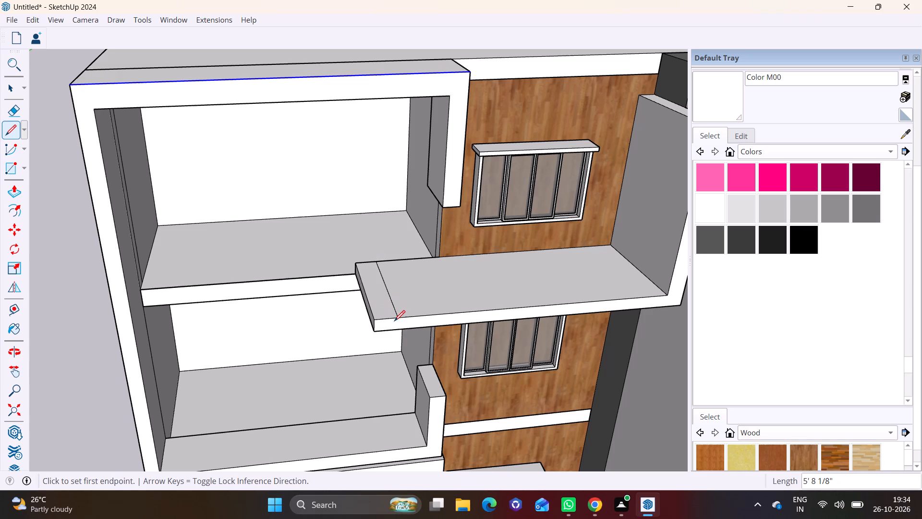
Push/Pull the narrow strip at the top balcony slab's free end upward into a low side wall.
key(space)
click(376, 298)
scroll(364, 297, up, 1)
scroll(310, 284, down, 1)
scroll(300, 284, up, 1)
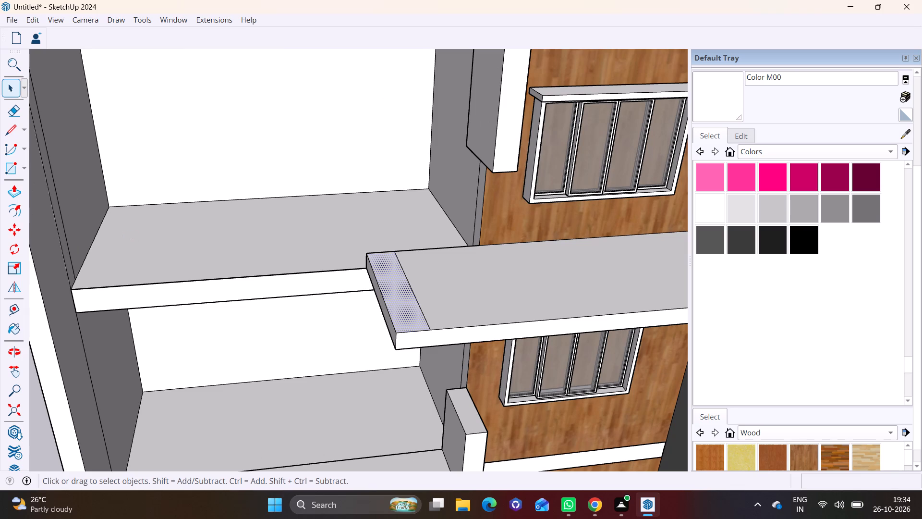
click(16, 191)
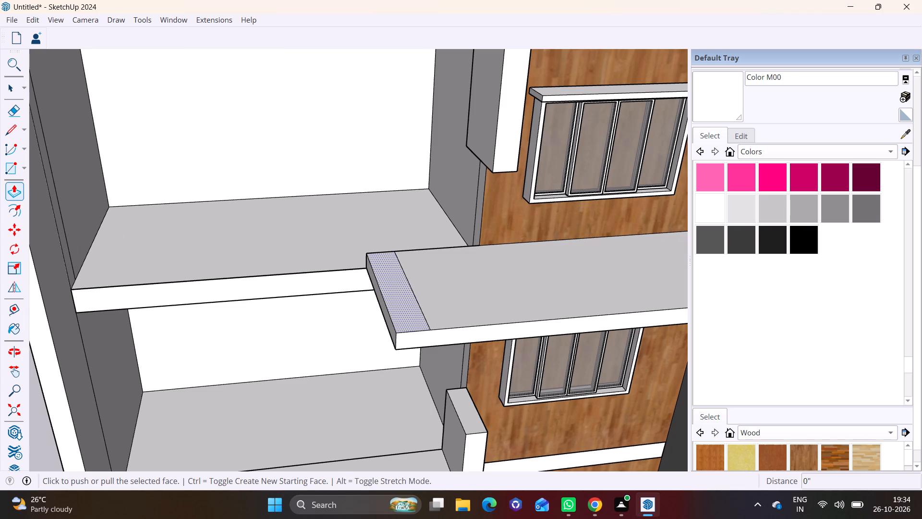
drag(393, 302, 395, 294)
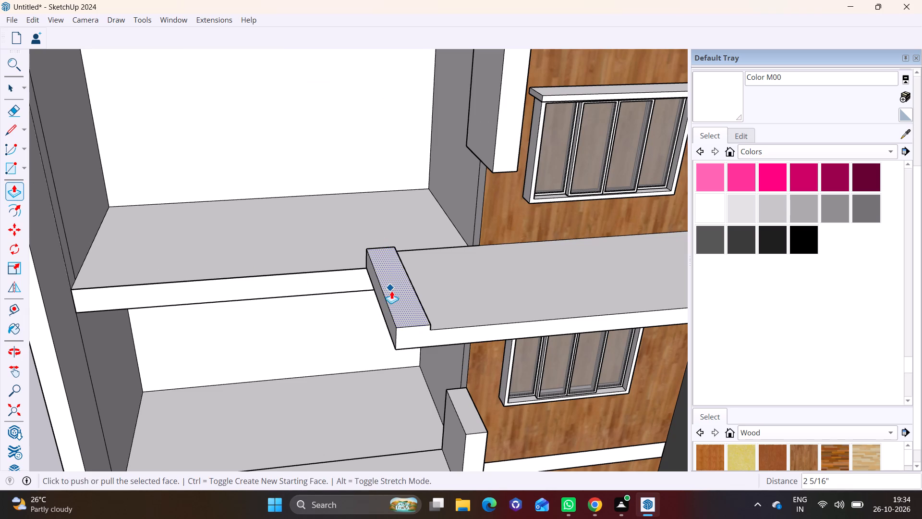
click(391, 291)
click(368, 177)
key(space)
Review the top balcony's raised side wall and the whole tower from the front and both sides.
scroll(260, 326, down, 2)
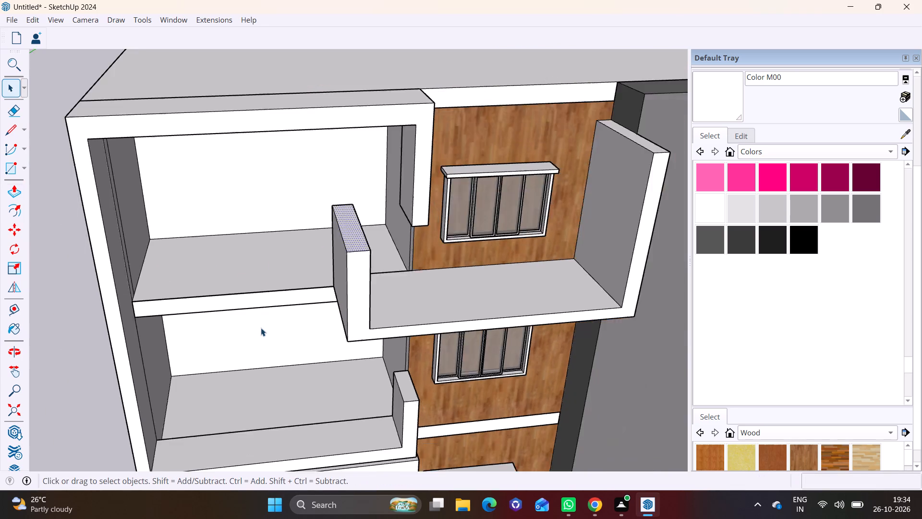
scroll(261, 328, down, 8)
middle_drag(315, 336, 296, 238)
scroll(283, 243, up, 2)
middle_drag(288, 247, 366, 249)
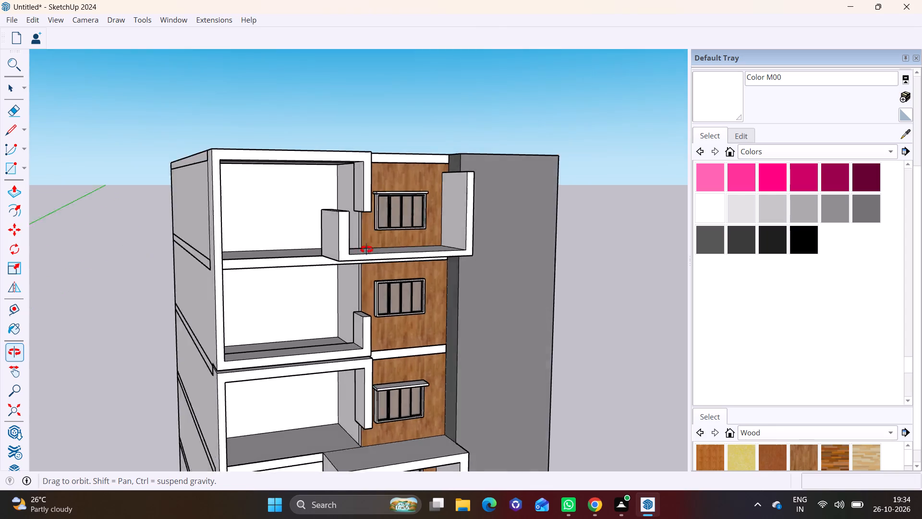
middle_drag(366, 249, 486, 230)
scroll(486, 230, up, 1)
scroll(443, 256, up, 3)
scroll(435, 279, down, 7)
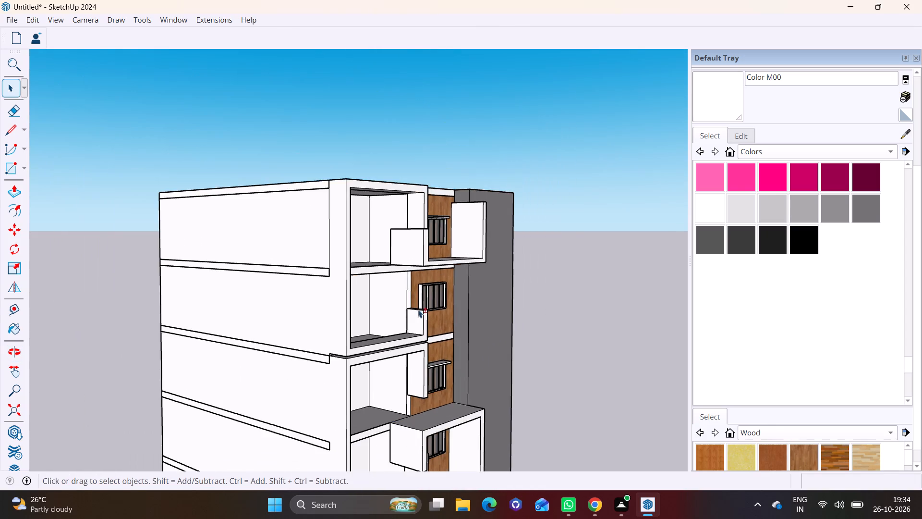
shift+middle_drag(418, 309, 391, 244)
scroll(384, 252, down, 5)
middle_drag(390, 262, 361, 271)
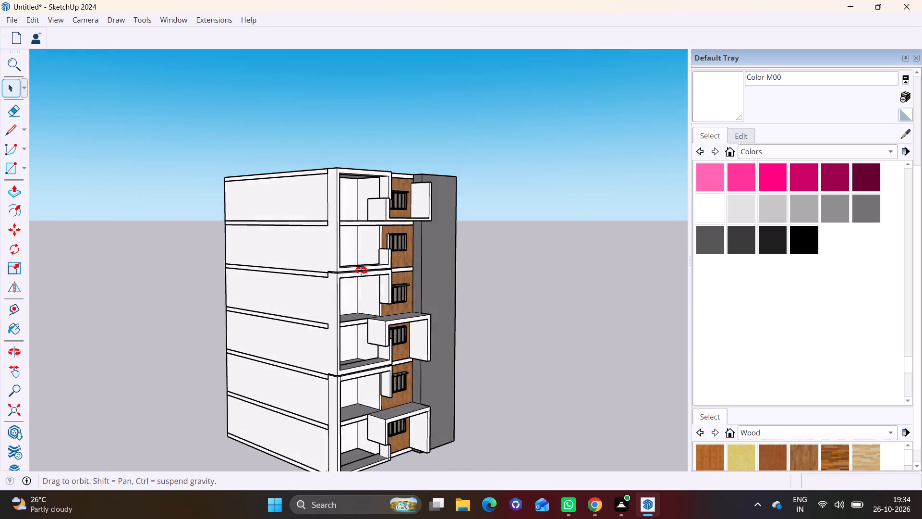
middle_drag(361, 271, 131, 284)
middle_drag(345, 299, 249, 344)
scroll(270, 304, up, 3)
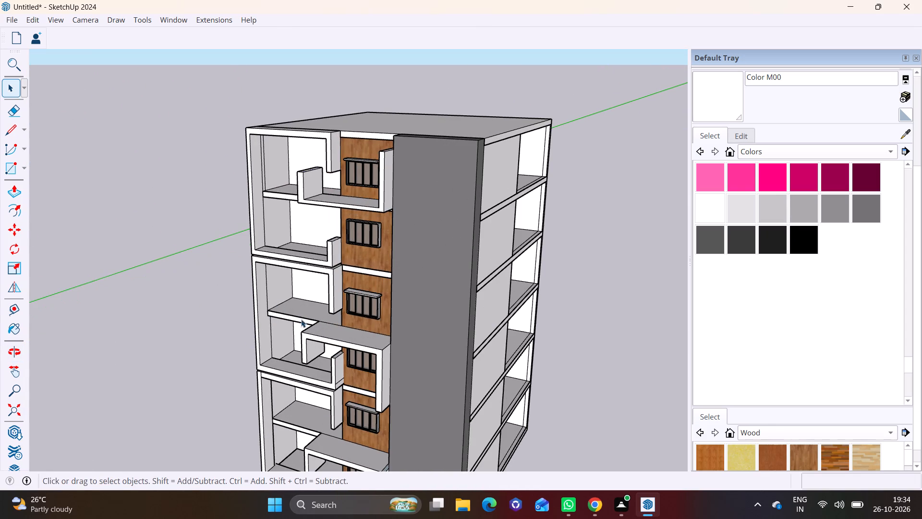
Inspect the top balcony and the frames below it from above, the side and the front.
middle_drag(303, 321, 293, 291)
scroll(296, 269, up, 4)
scroll(298, 271, down, 2)
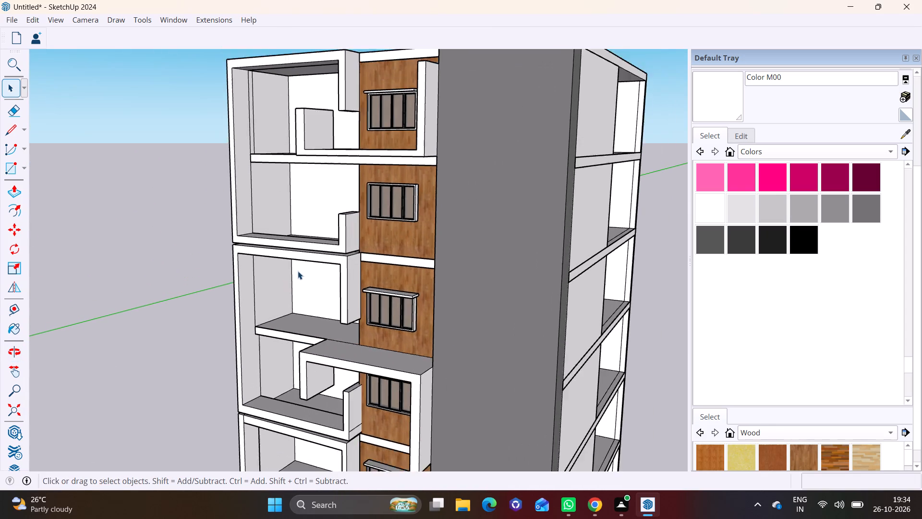
scroll(298, 271, down, 5)
middle_drag(295, 278, 260, 319)
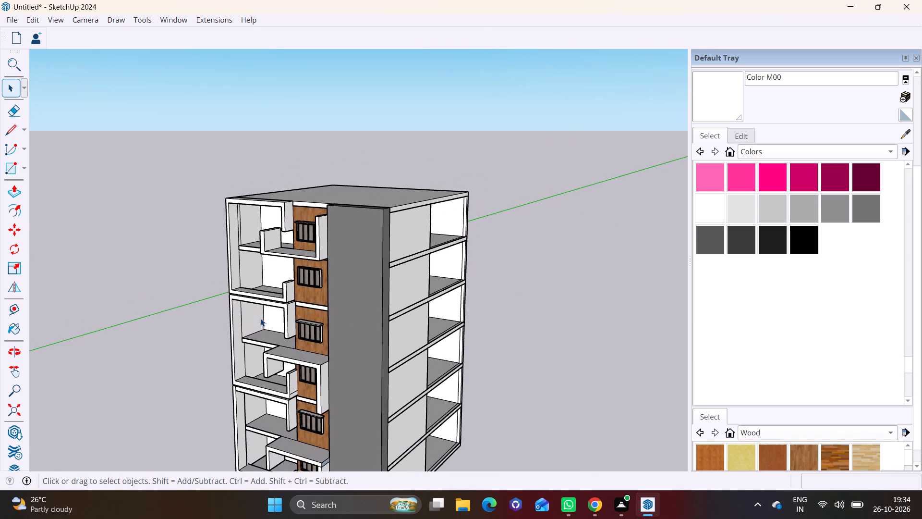
middle_drag(287, 329, 346, 307)
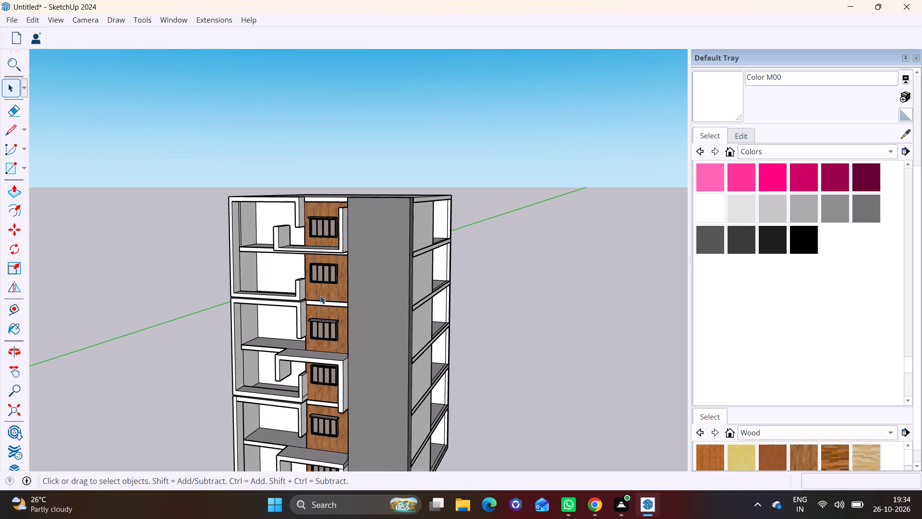
scroll(313, 285, up, 3)
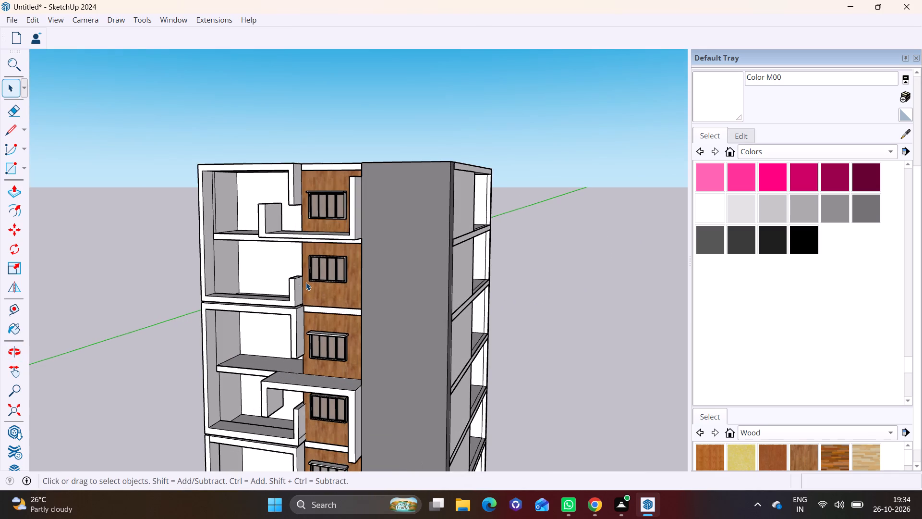
middle_drag(295, 275, 392, 300)
scroll(332, 280, up, 3)
shift+middle_drag(325, 287, 265, 276)
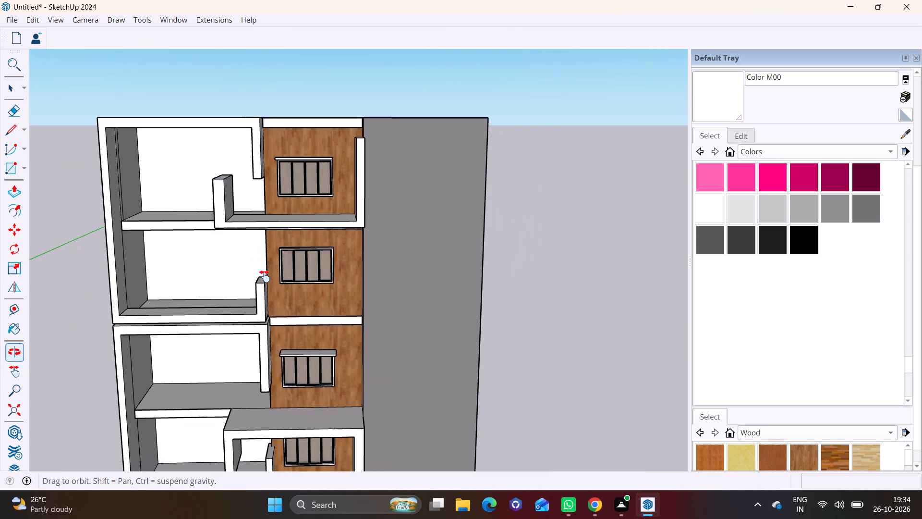
shift+middle_drag(265, 276, 265, 259)
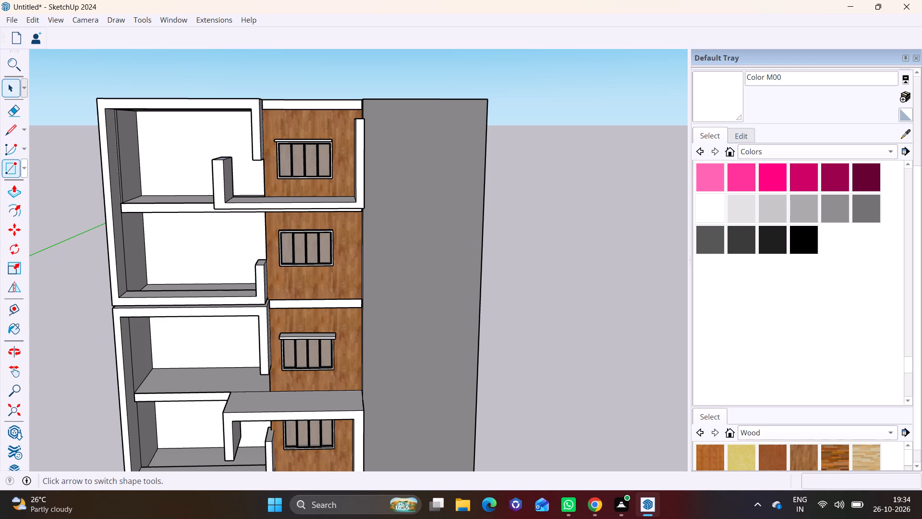
Draw a rectangle about 7 1/2" by 2' 6 7/16" on the wooden wall just above the highest lower balcony frame, against the grey wall.
click(23, 164)
click(30, 184)
scroll(365, 407, up, 4)
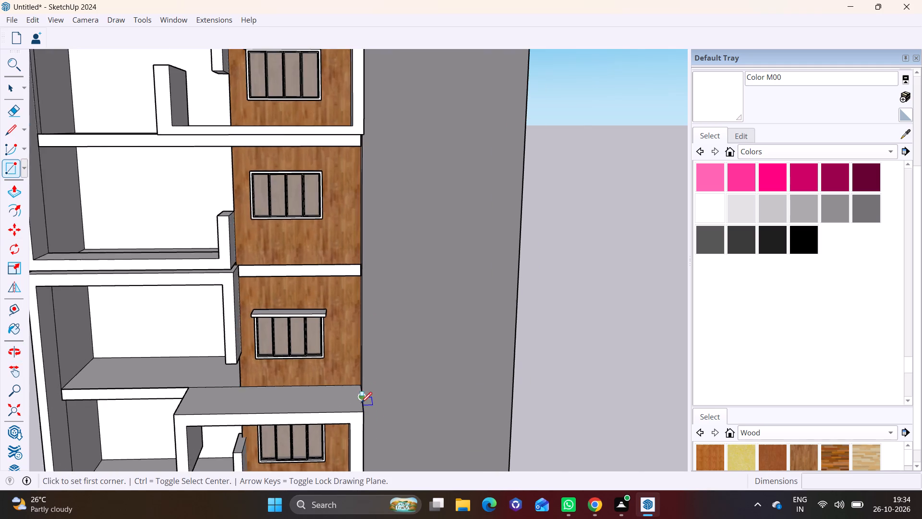
scroll(361, 403, up, 5)
middle_drag(361, 403, 475, 382)
scroll(441, 358, up, 6)
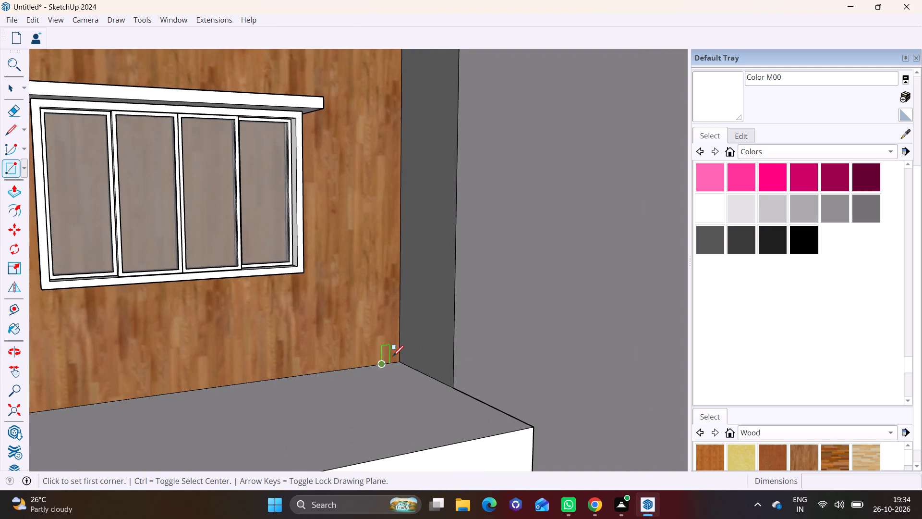
click(400, 353)
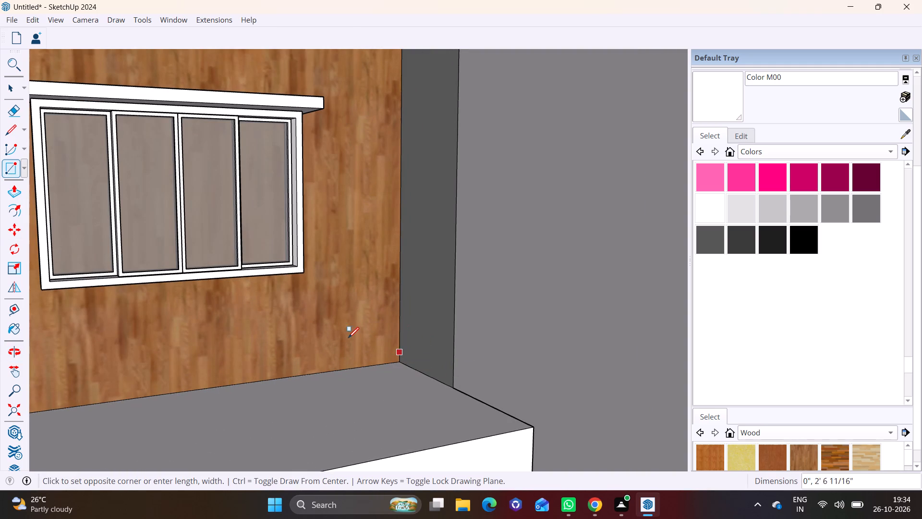
click(317, 341)
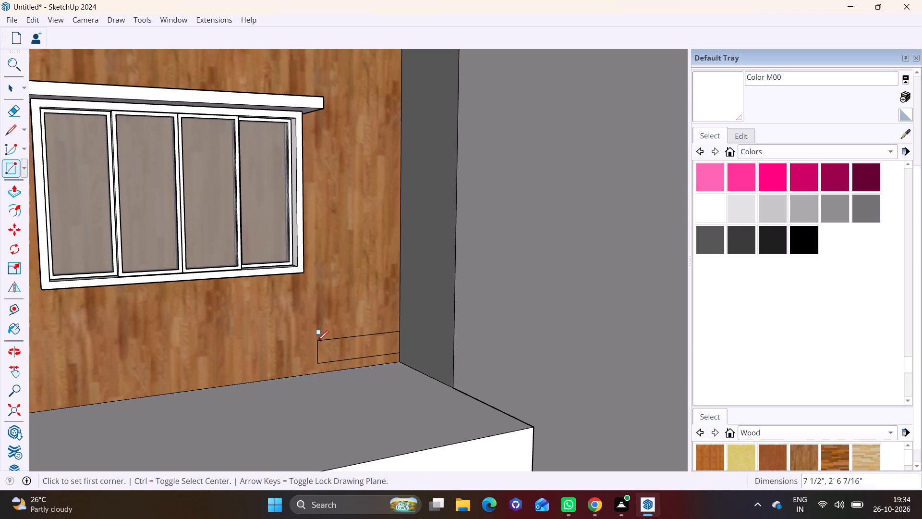
Push/Pull the small rectangle outward 5' 8 1/8" to form a block above the balcony frame.
key(space)
click(342, 353)
click(12, 184)
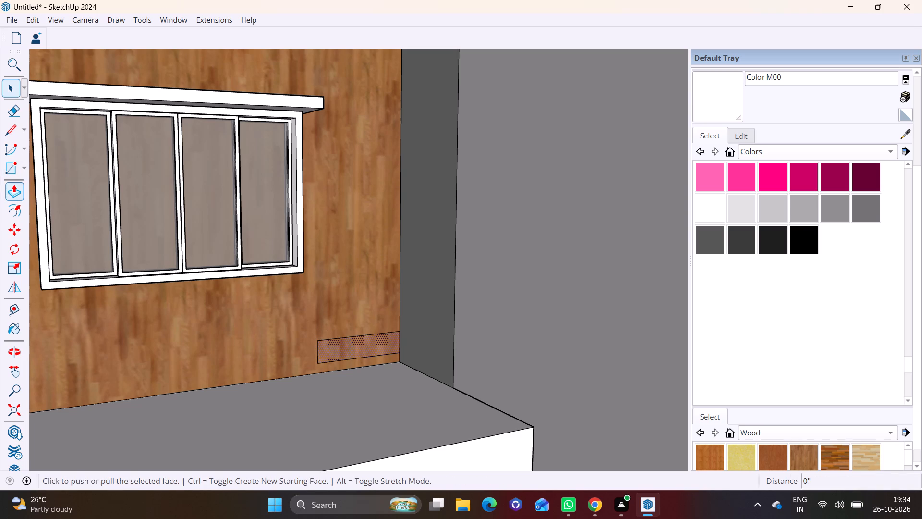
click(341, 347)
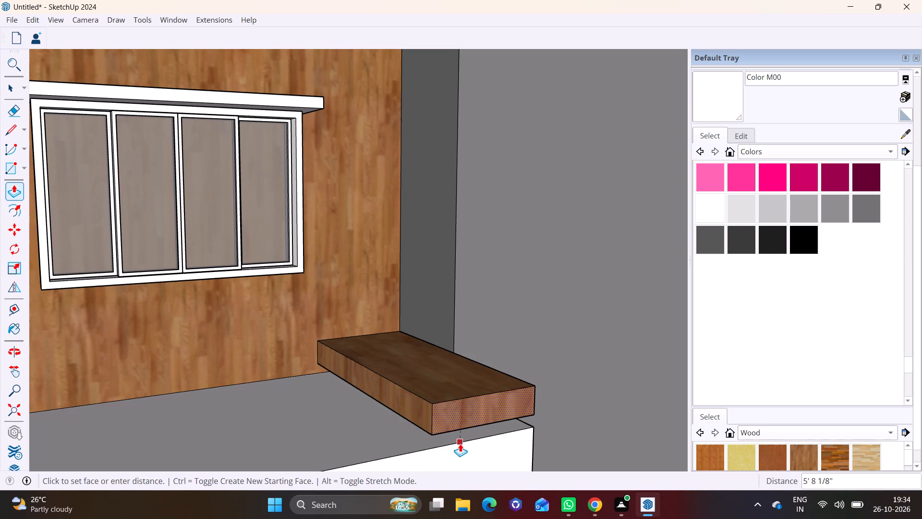
click(460, 444)
Push/Pull the block's side face along the wooden wall until it lines up with the free end of the balcony frame below.
scroll(374, 386, down, 11)
shift+middle_drag(369, 374, 385, 312)
key(space)
click(393, 321)
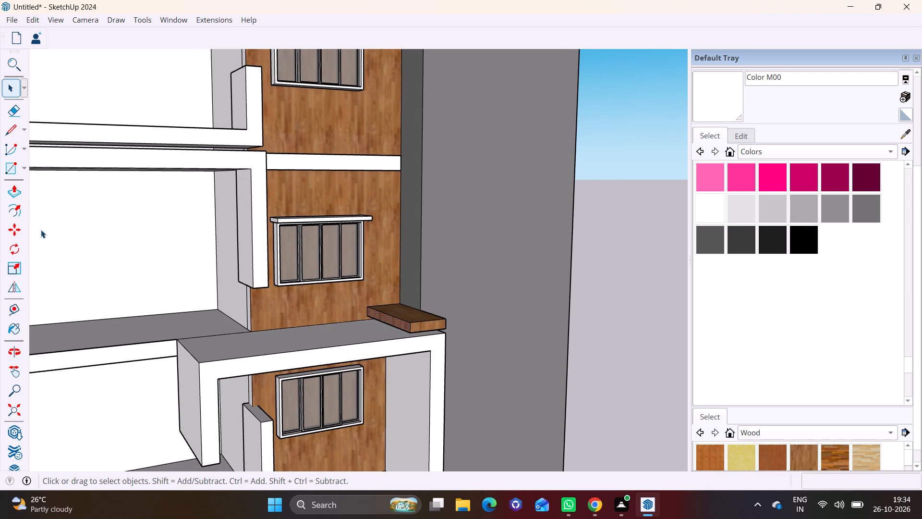
click(7, 190)
scroll(207, 293, up, 2)
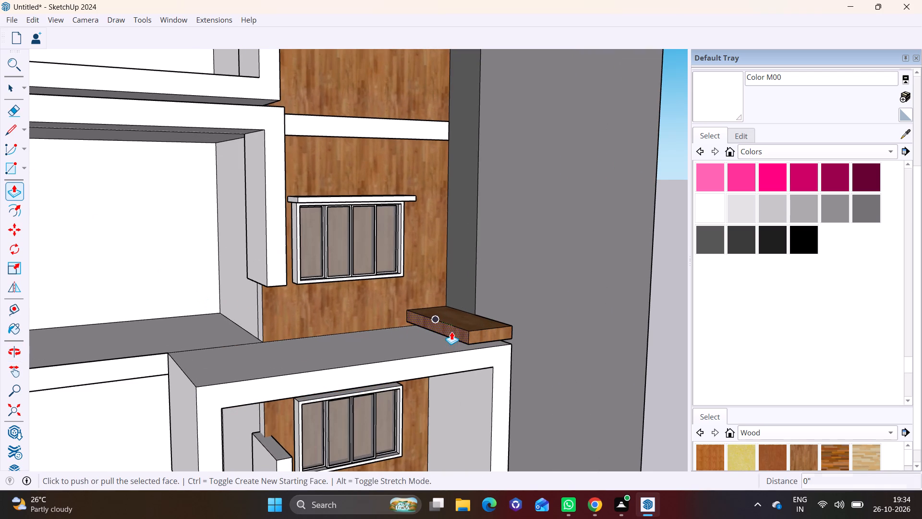
click(451, 332)
click(291, 345)
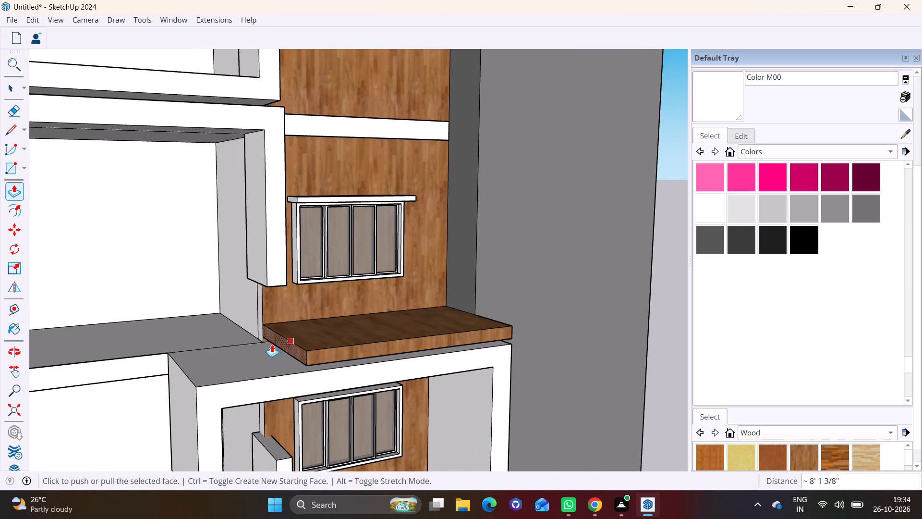
drag(296, 350, 190, 371)
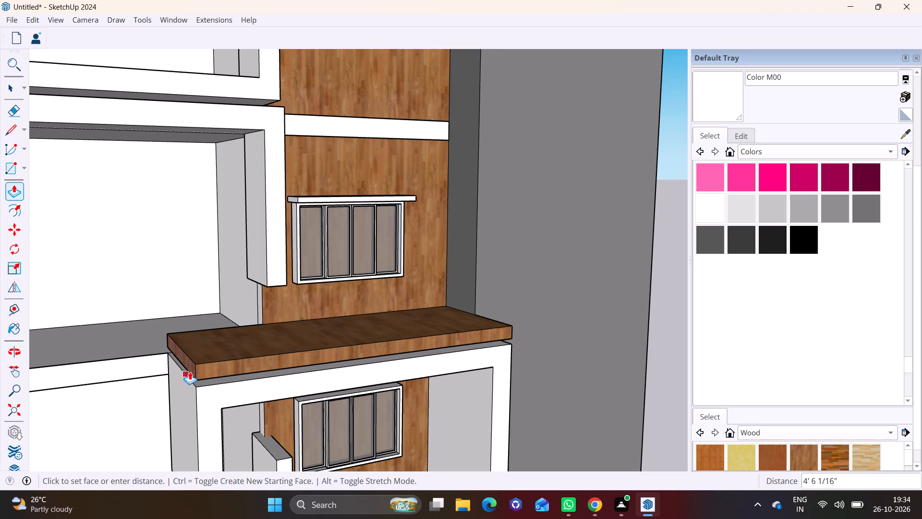
drag(190, 371, 189, 371)
click(197, 397)
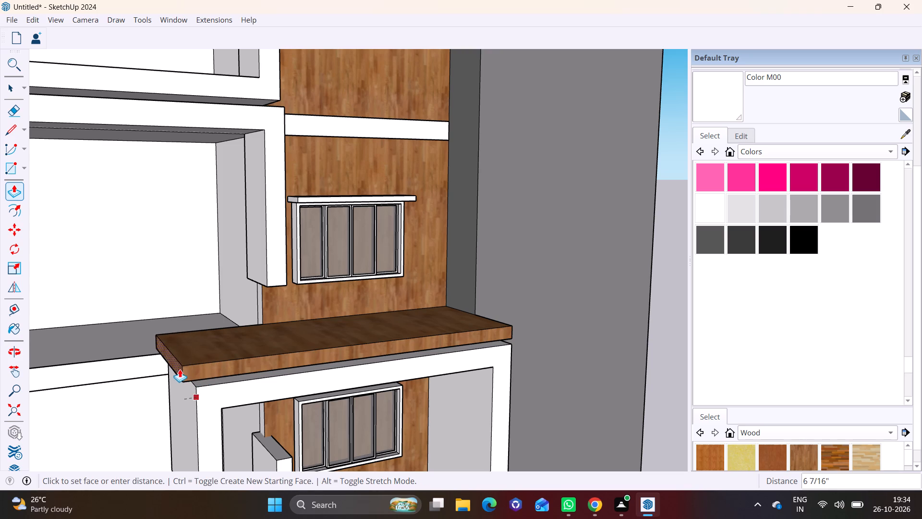
click(198, 398)
Push/Pull the new slab's front face to align with the front of the balcony frame below.
middle_drag(293, 340, 295, 421)
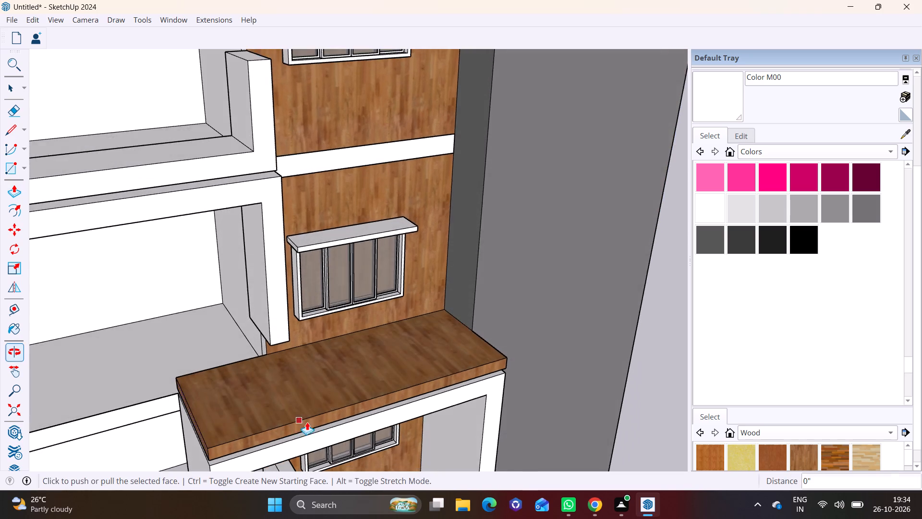
scroll(317, 438, up, 4)
middle_drag(318, 424, 306, 309)
key(space)
click(300, 309)
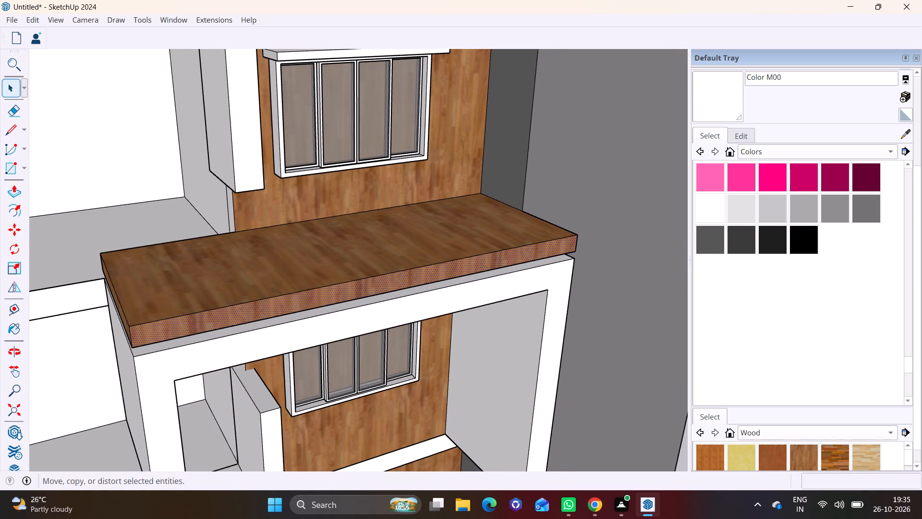
click(4, 190)
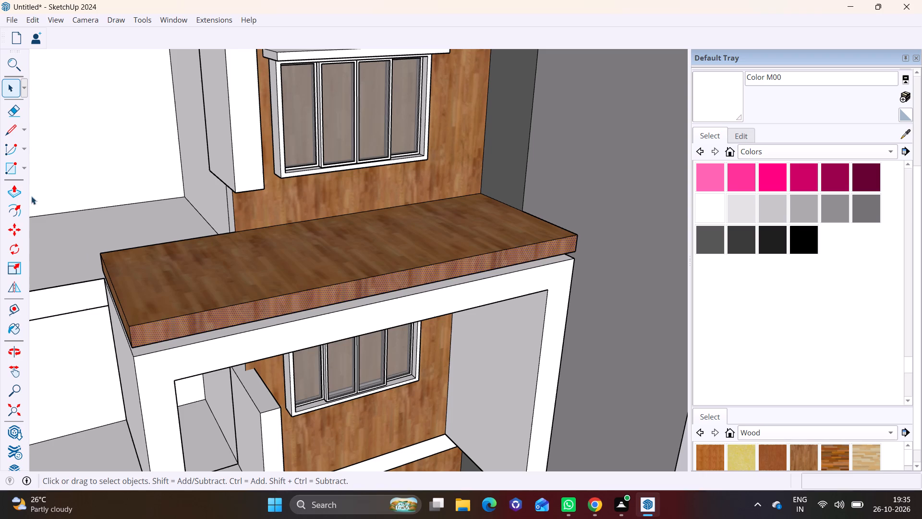
click(10, 193)
click(150, 329)
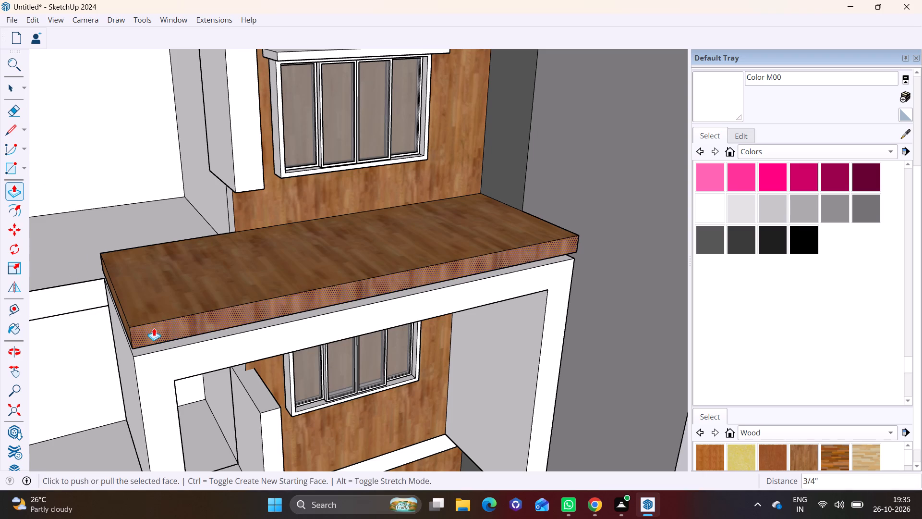
click(145, 331)
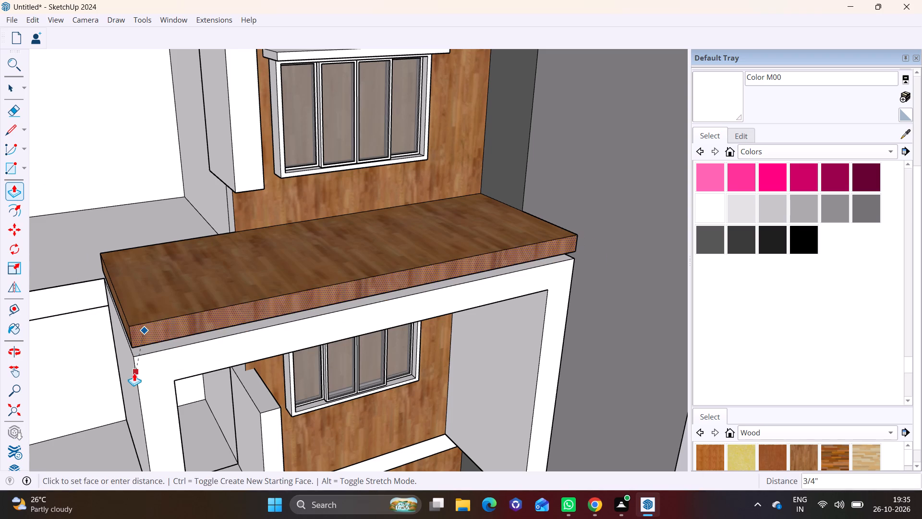
click(134, 373)
Draw a rectangle about 9 13/16" by 5' 8 1/8" across the new slab's top at its free end.
scroll(157, 344, down, 6)
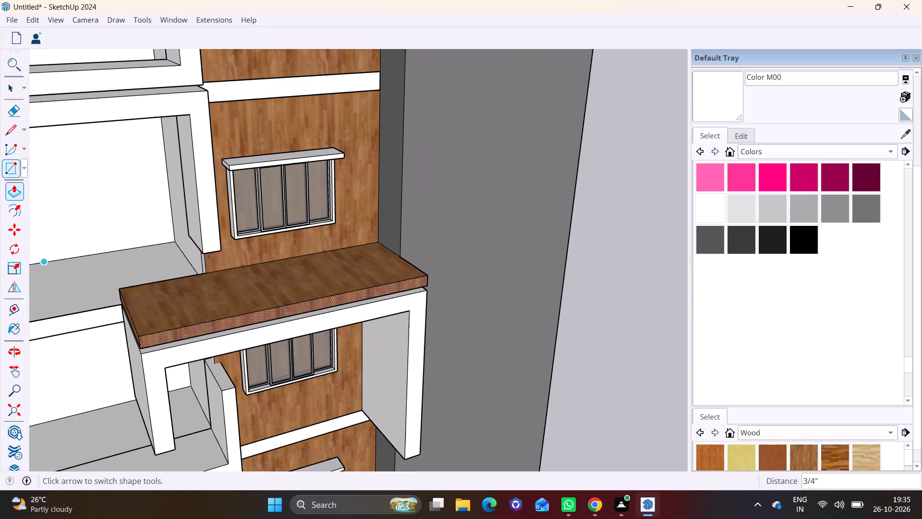
click(24, 170)
click(32, 187)
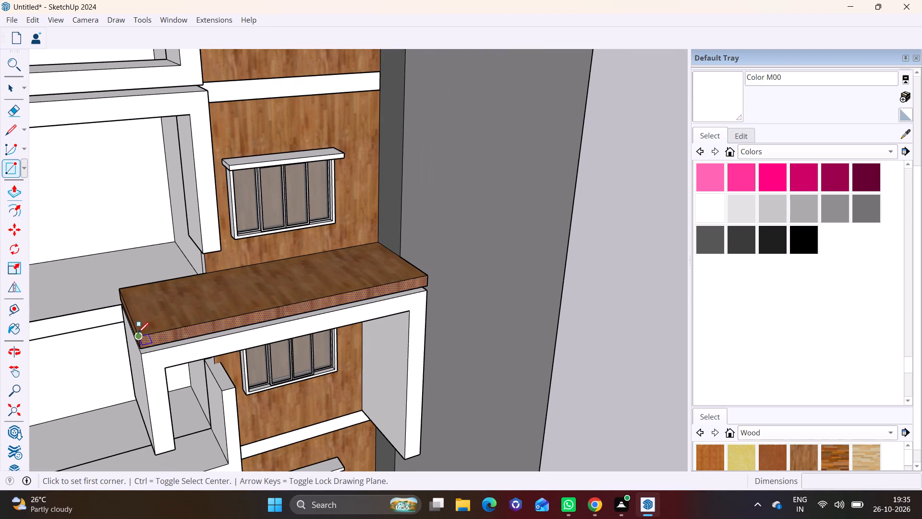
click(138, 333)
click(135, 283)
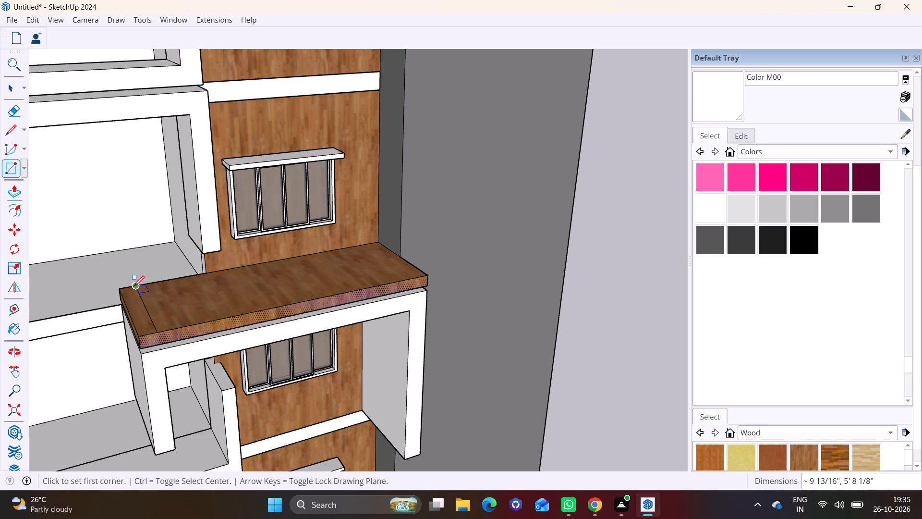
Push/Pull the narrow strip at the slab's free end upward 3' 6 1/8" into a side wall.
key(space)
click(132, 309)
click(20, 185)
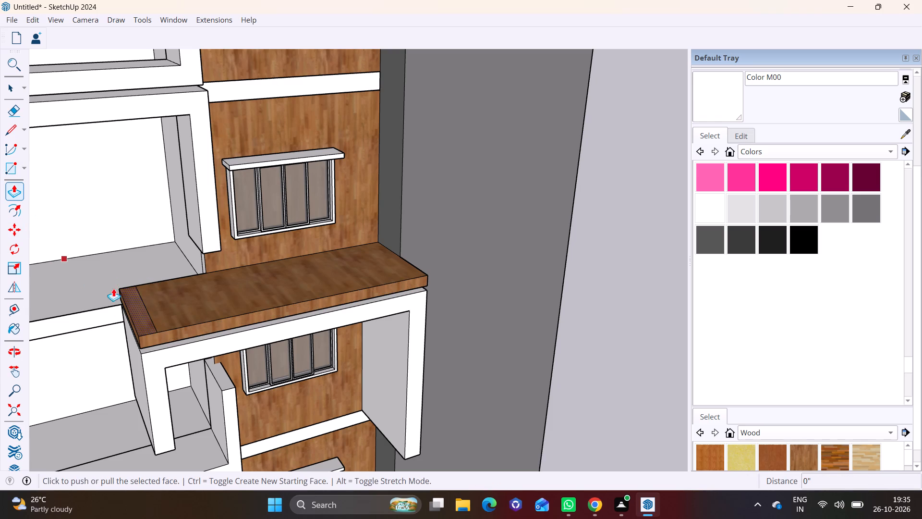
click(146, 314)
click(123, 242)
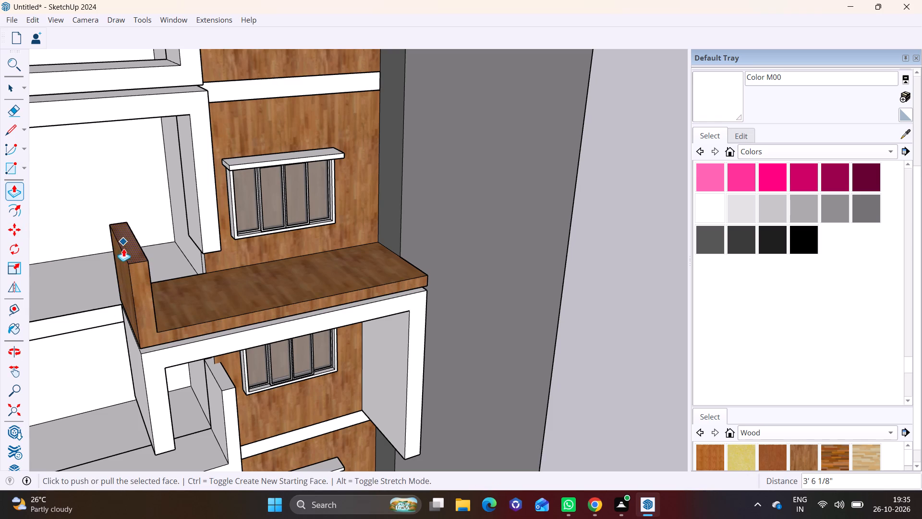
Paint the new slab's top and front, and the side wall's outer and top faces, white.
scroll(141, 293, down, 4)
middle_drag(138, 300, 66, 208)
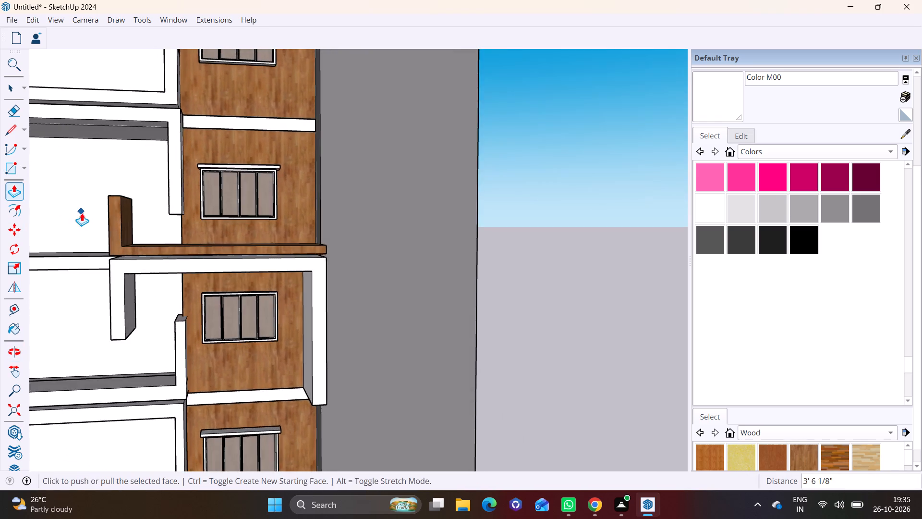
scroll(85, 213, down, 5)
middle_drag(94, 245, 125, 323)
scroll(185, 325, up, 5)
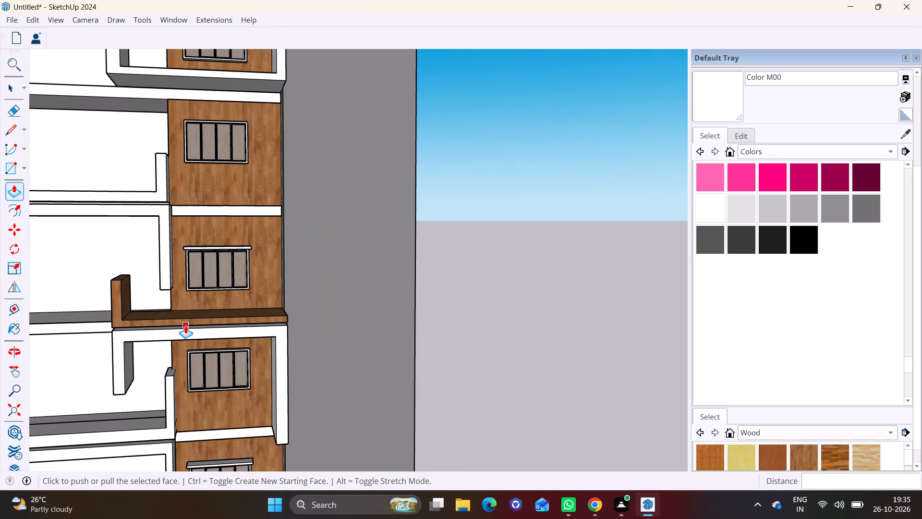
middle_drag(199, 311, 264, 339)
scroll(345, 316, up, 5)
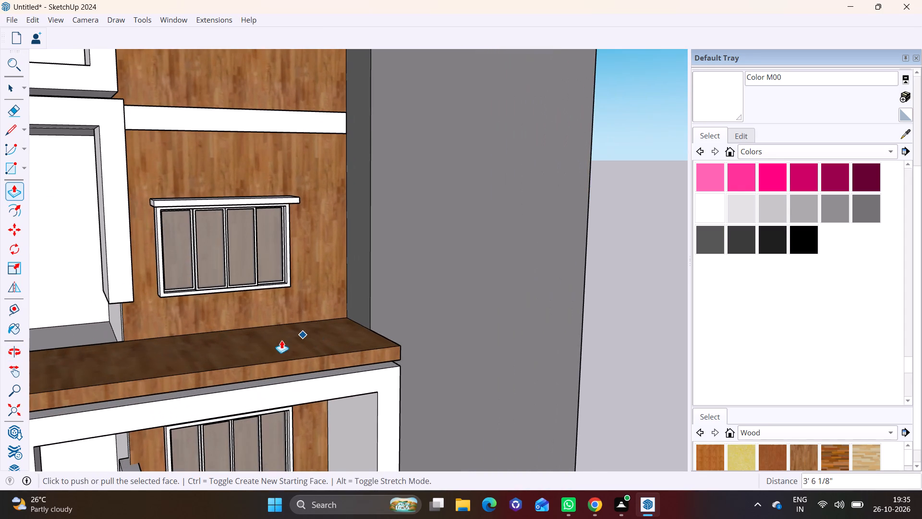
key(space)
click(290, 347)
scroll(295, 334, down, 7)
click(709, 210)
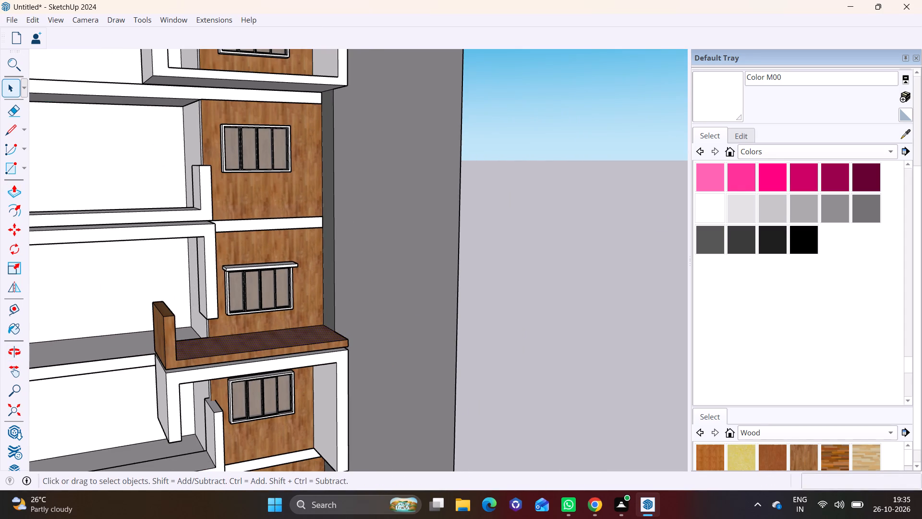
scroll(252, 327, up, 3)
click(206, 351)
click(190, 376)
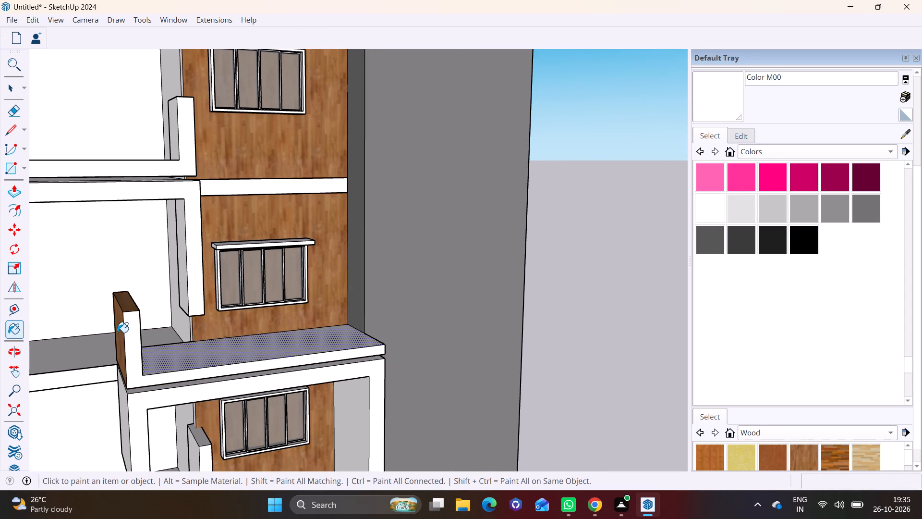
click(118, 332)
click(122, 304)
Paint the new slab's underside and the side wall's inner face white.
middle_drag(215, 355, 158, 247)
scroll(144, 279, up, 1)
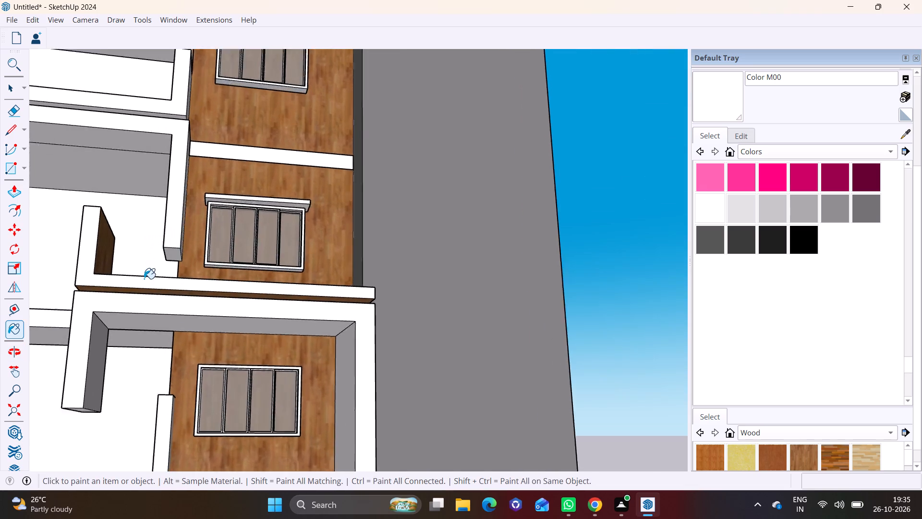
scroll(144, 279, up, 5)
click(138, 296)
scroll(149, 294, down, 3)
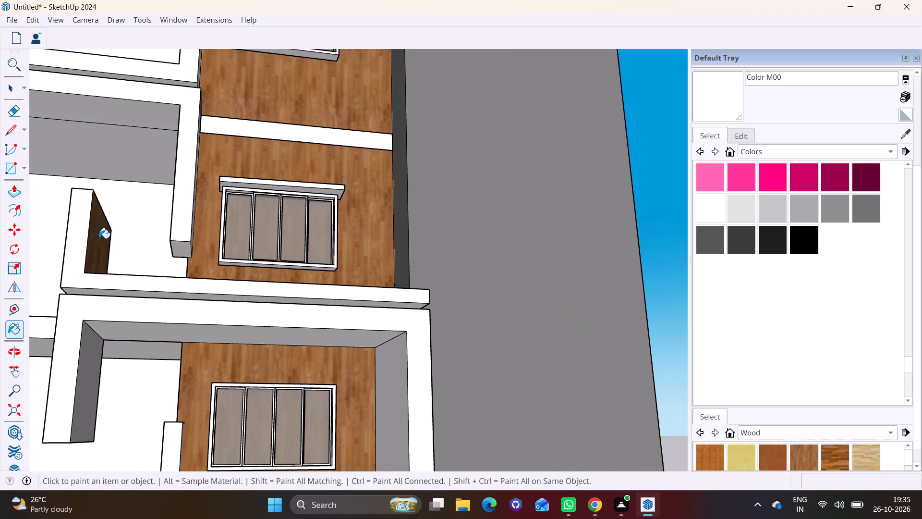
click(99, 238)
Paint the slab's remaining wood-textured end face at the building's outer corner white.
scroll(112, 305, down, 1)
middle_drag(175, 292, 26, 372)
middle_drag(280, 355, 228, 357)
scroll(315, 344, up, 2)
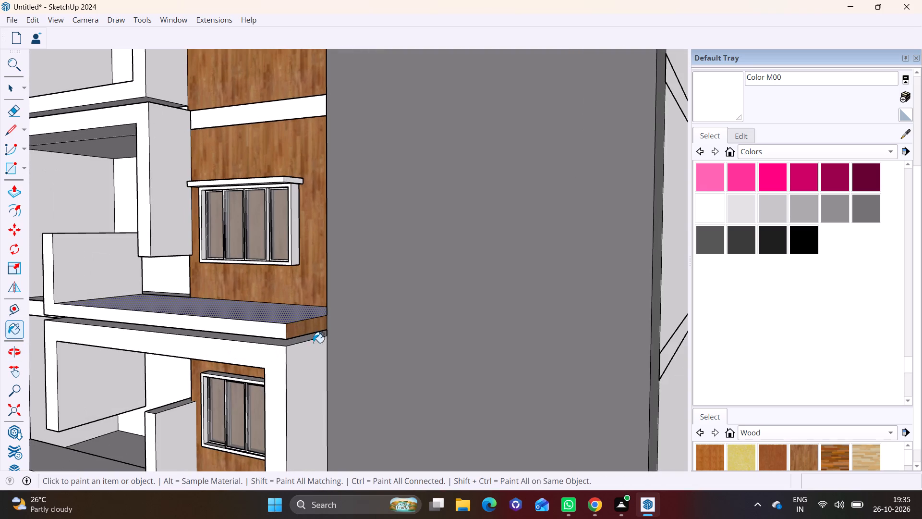
click(301, 327)
Draw a line 5' 8 1/8" across the slab's top near the building's outer corner, marking off a narrow strip.
scroll(302, 330, down, 1)
middle_drag(303, 334, 523, 355)
scroll(218, 354, down, 3)
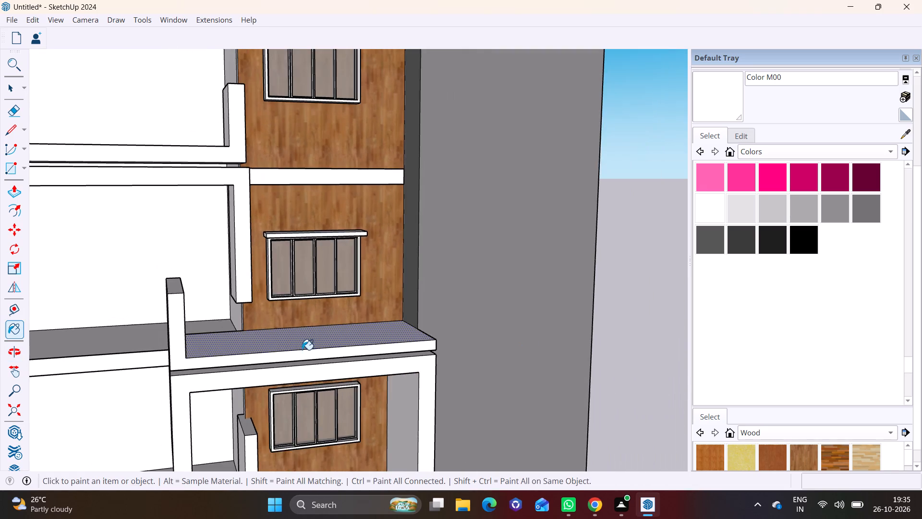
middle_drag(305, 348, 271, 336)
scroll(300, 312, up, 3)
middle_drag(295, 339, 318, 391)
scroll(396, 377, up, 2)
click(7, 135)
middle_drag(361, 376, 361, 420)
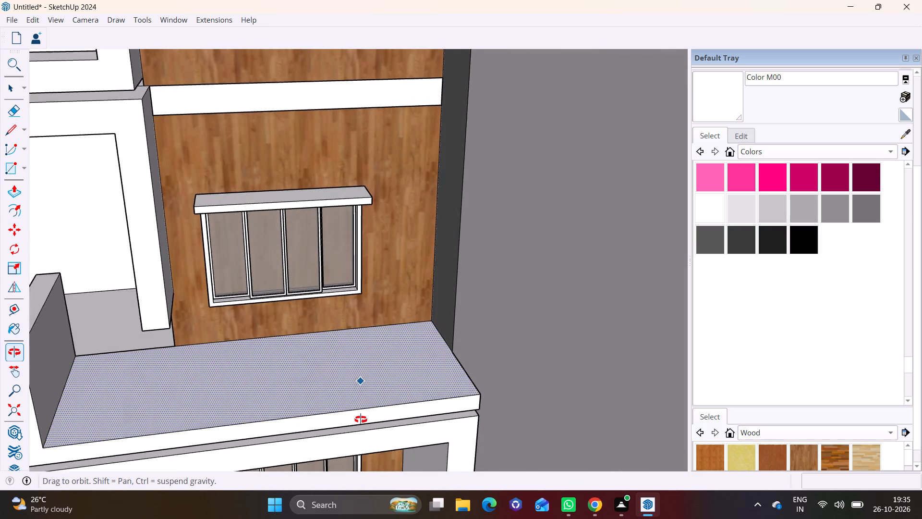
middle_drag(361, 420, 367, 427)
scroll(438, 413, up, 2)
click(466, 402)
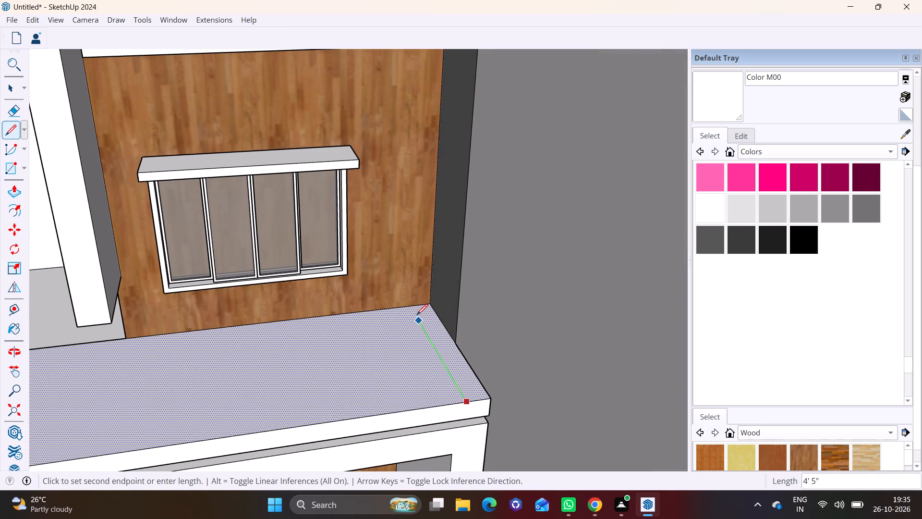
click(417, 309)
Push/Pull the narrow strip at the slab's outer end upward about 9' 1 1/4" into a tall side wall.
click(24, 190)
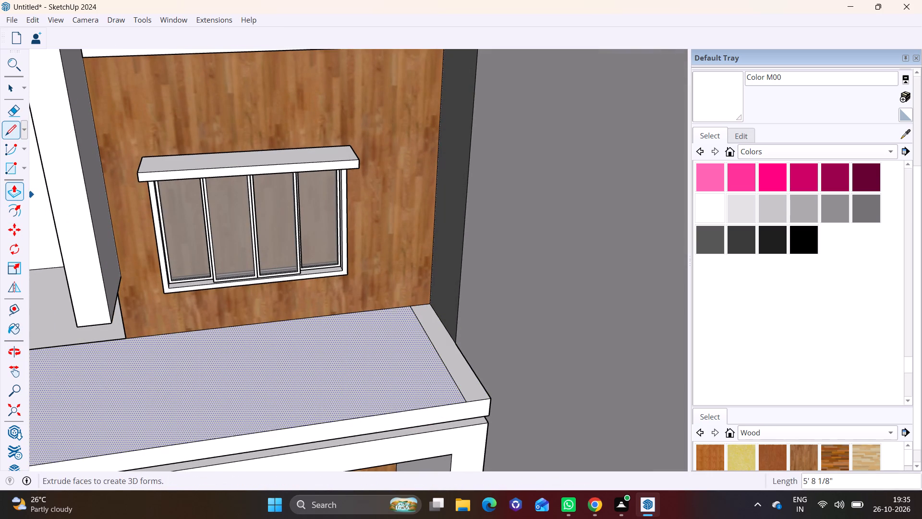
click(12, 88)
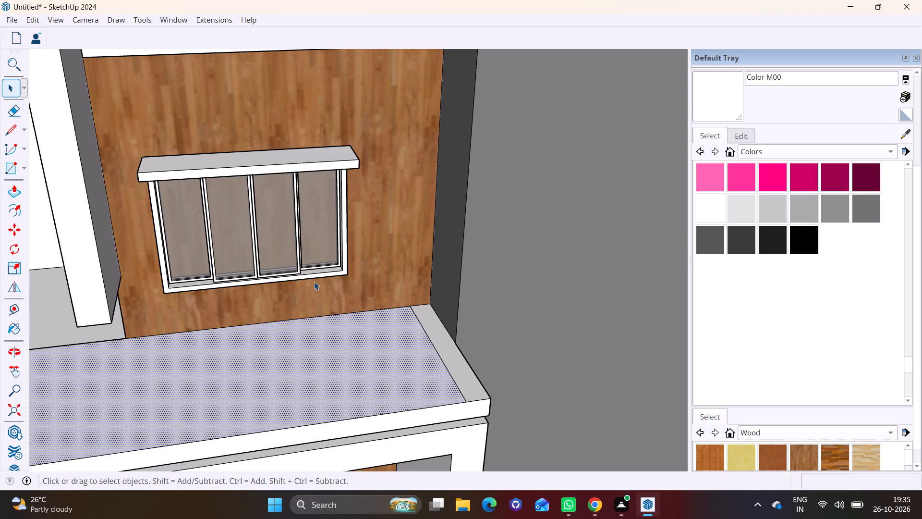
click(440, 348)
click(18, 191)
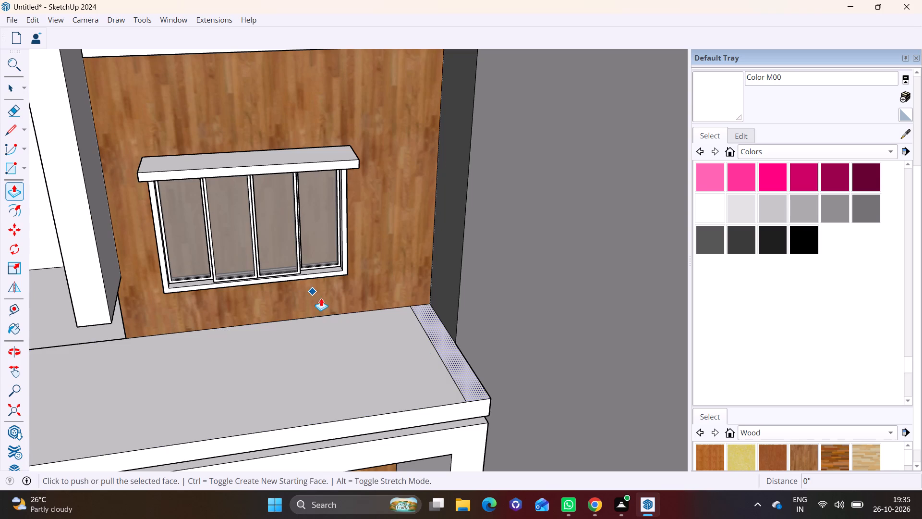
click(448, 361)
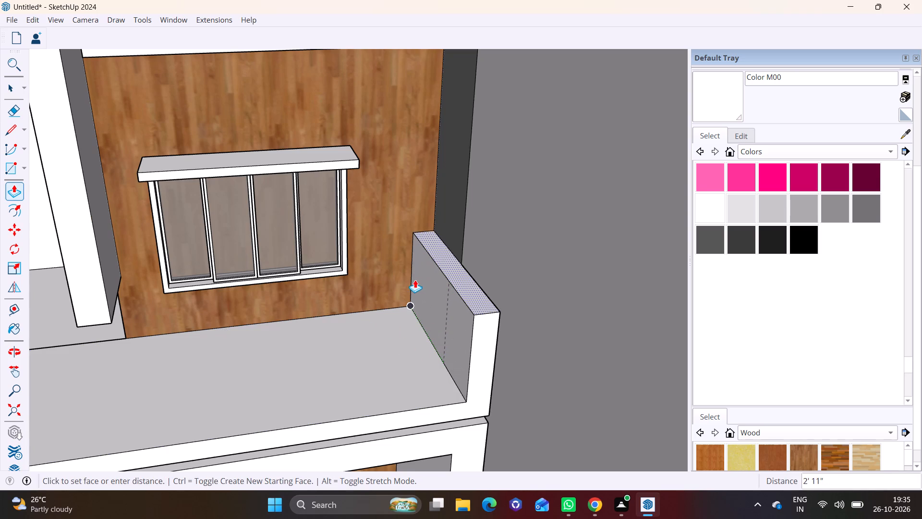
scroll(389, 263, down, 6)
scroll(351, 200, down, 4)
scroll(339, 97, down, 2)
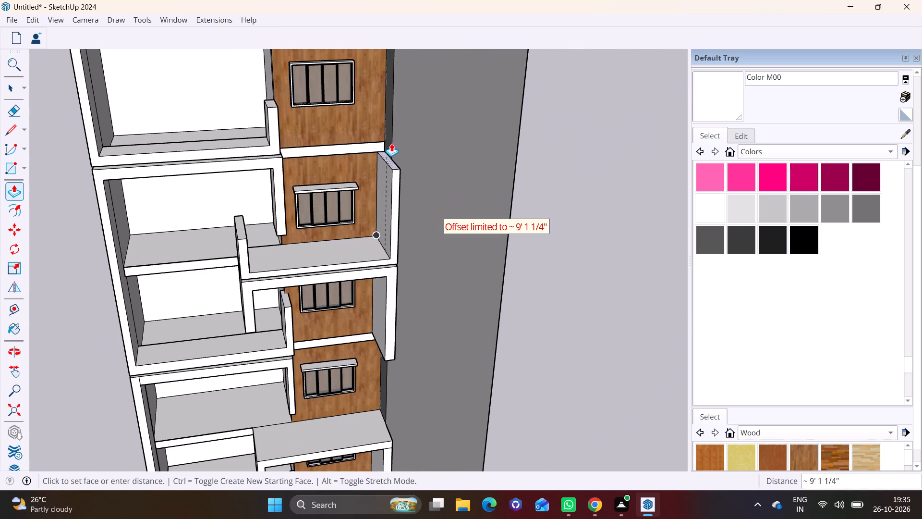
click(392, 164)
Push/Pull the tall side wall's top face a further 5' 6 5/8" or so upward, past the white floor band.
middle_drag(379, 121, 370, 187)
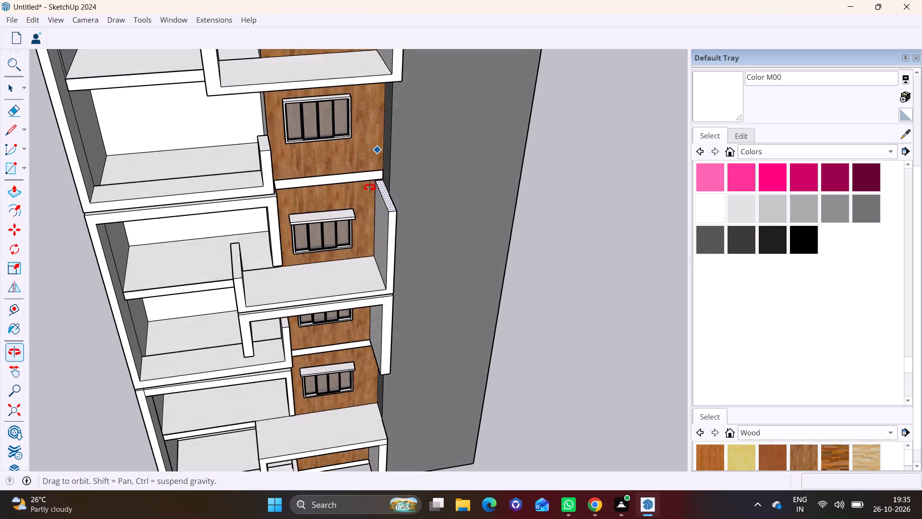
middle_drag(370, 187, 363, 144)
click(382, 176)
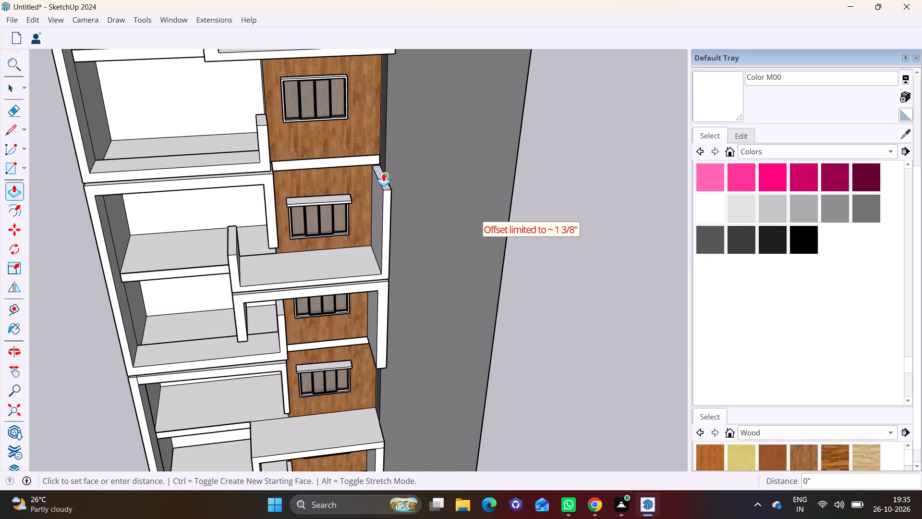
click(387, 178)
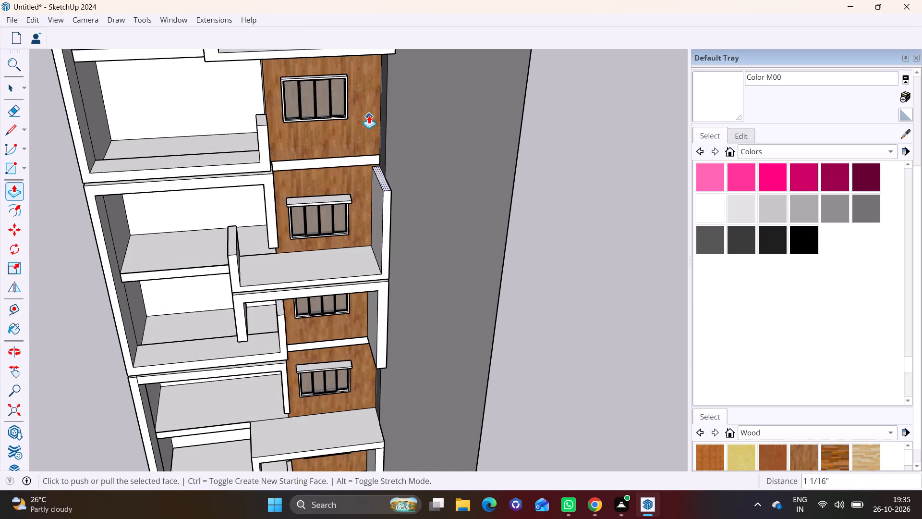
click(384, 179)
scroll(346, 151, up, 2)
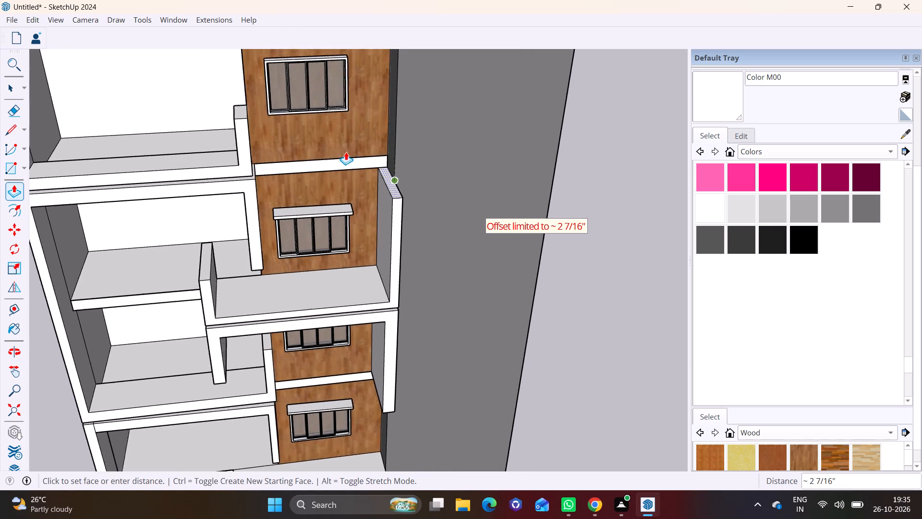
scroll(346, 152, up, 4)
click(413, 196)
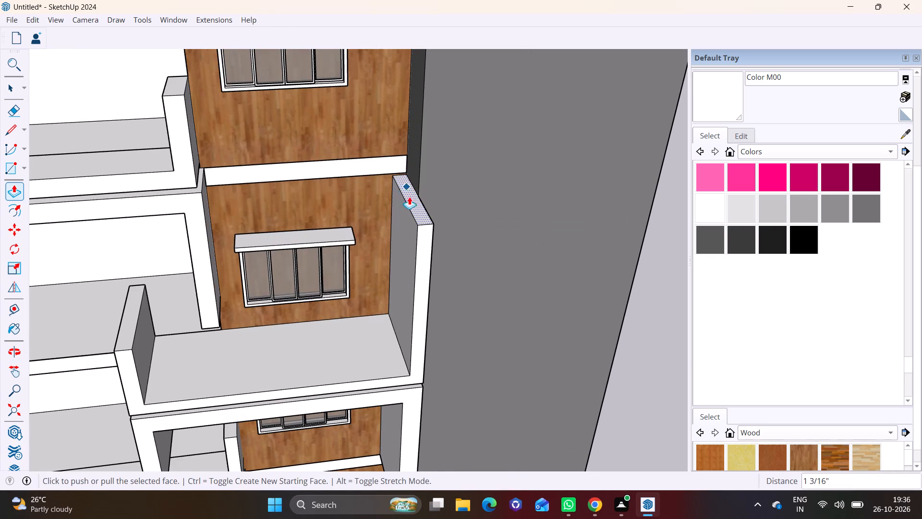
drag(414, 204, 402, 113)
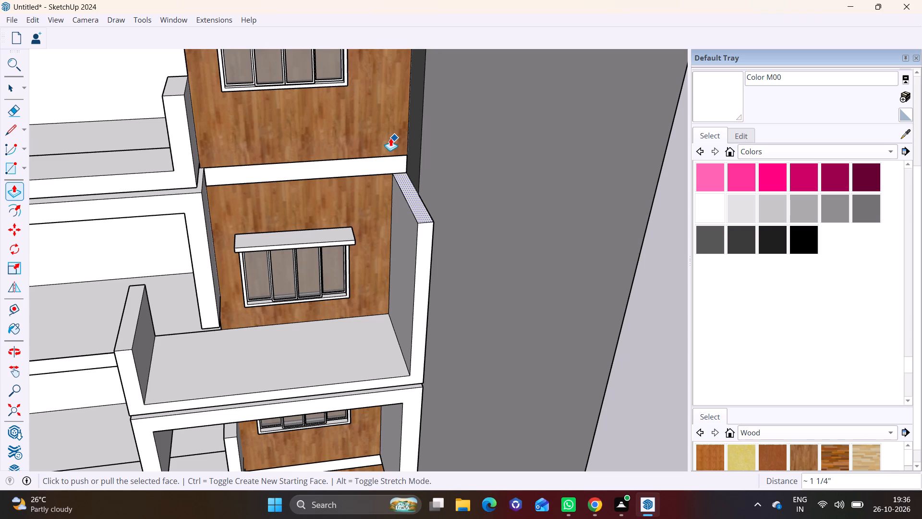
drag(411, 193, 392, 82)
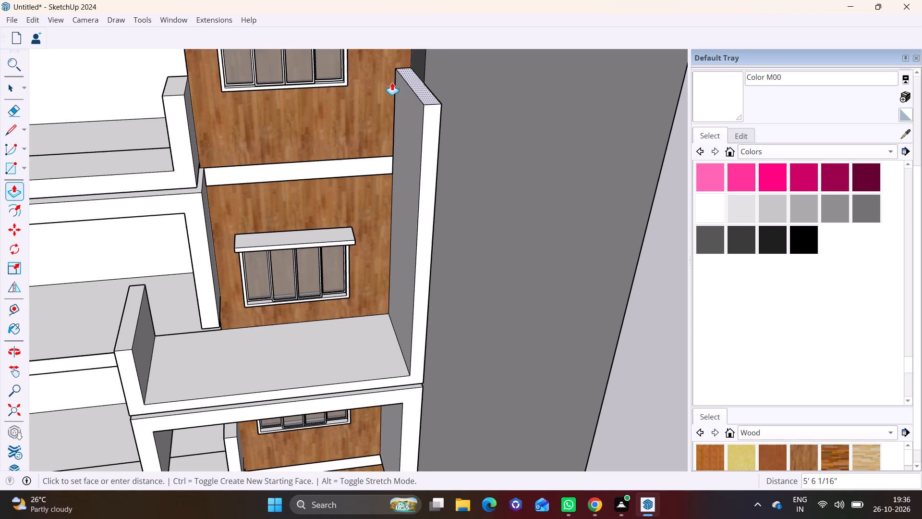
scroll(397, 122, down, 11)
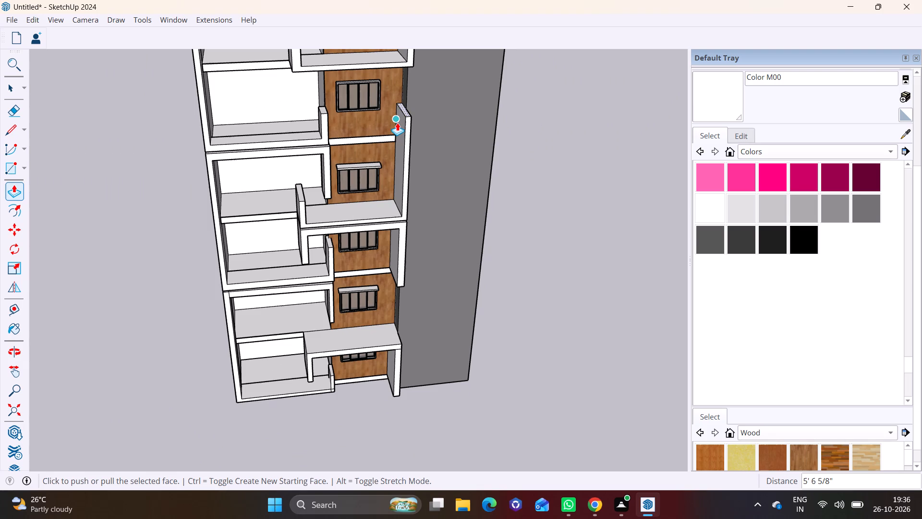
Raise the side wall's top another 5' 5 3/8", then about 1 7/16", towards the underside of the slab above.
shift+middle_drag(396, 124, 378, 270)
middle_drag(378, 268, 371, 158)
scroll(375, 185, up, 1)
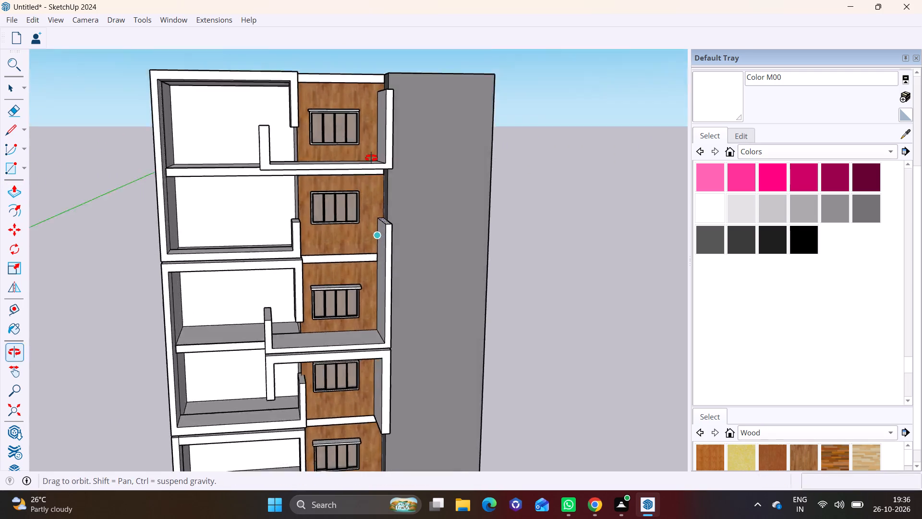
middle_drag(371, 158, 370, 152)
scroll(368, 156, up, 7)
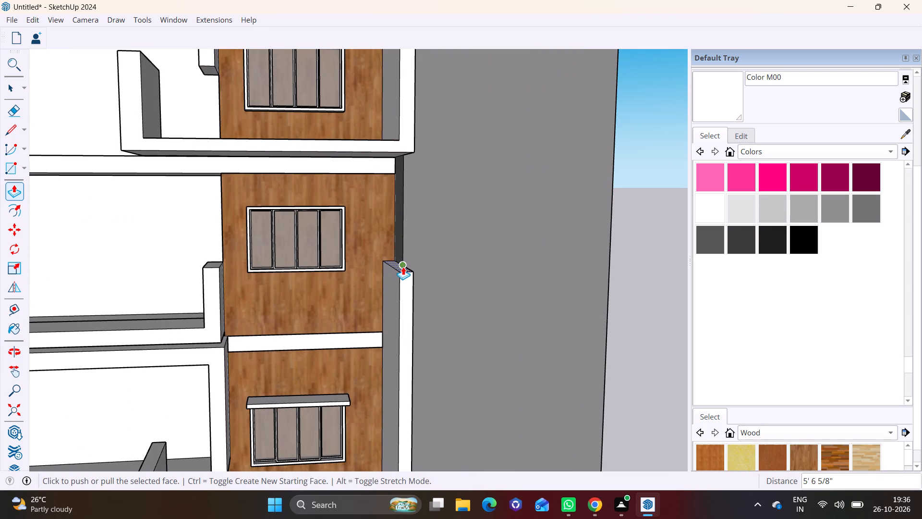
drag(403, 267, 396, 159)
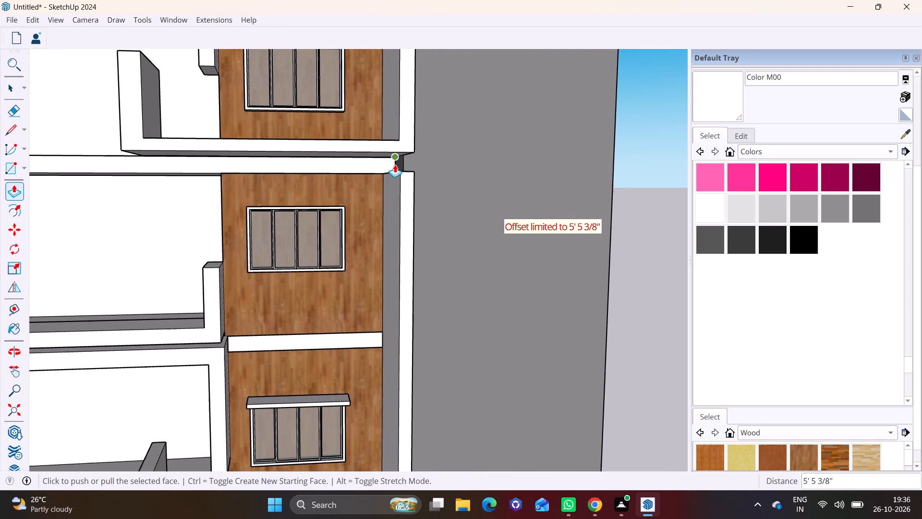
scroll(398, 172, up, 8)
middle_drag(399, 173, 397, 215)
scroll(394, 210, up, 3)
drag(418, 196, 418, 163)
drag(413, 164, 413, 157)
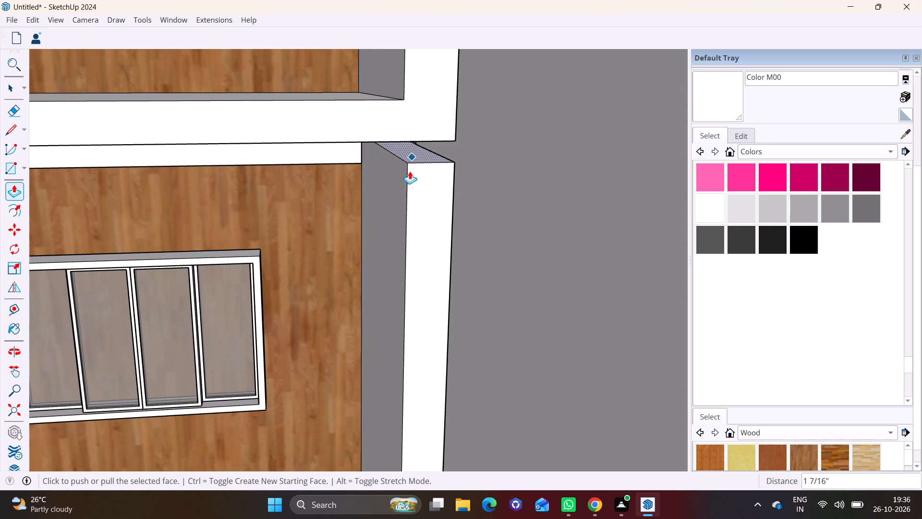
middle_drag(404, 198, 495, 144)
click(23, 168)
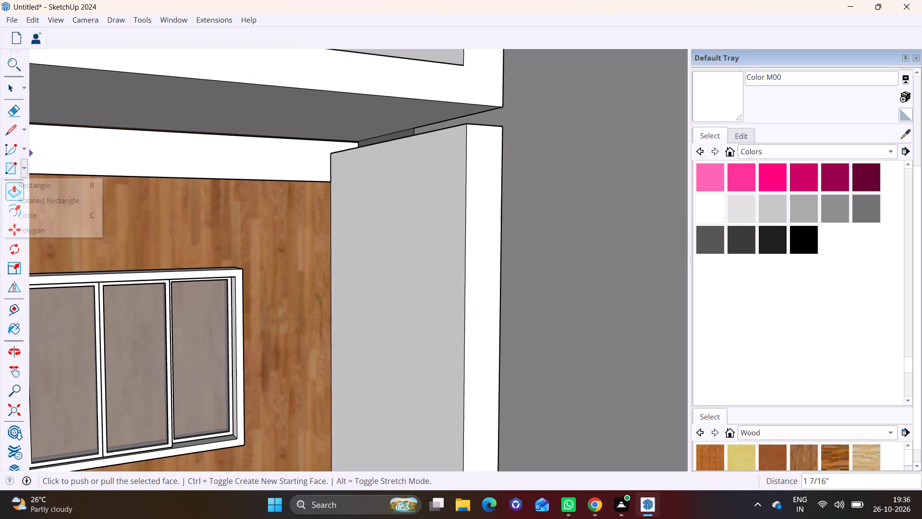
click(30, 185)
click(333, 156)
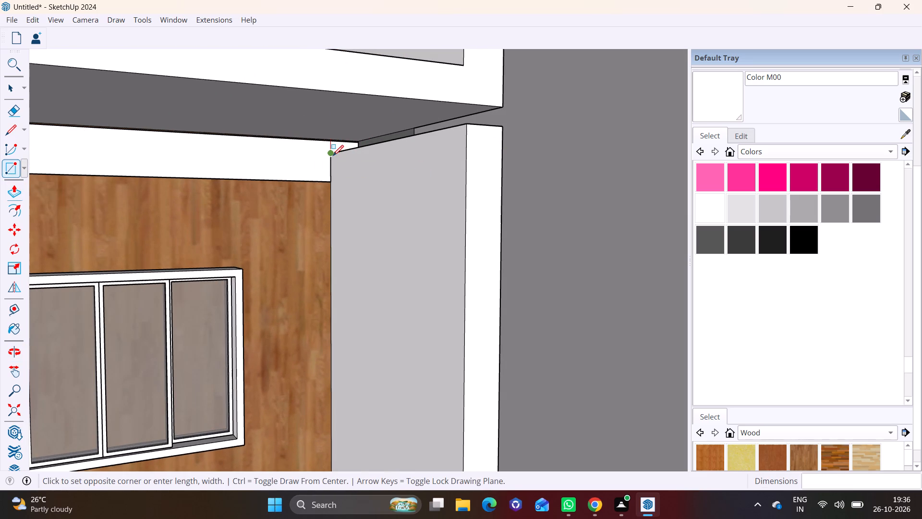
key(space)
Draw a line about 5' 8 1/8" across the side wall's inner face near its top, starting from the white band's lower corner.
click(4, 126)
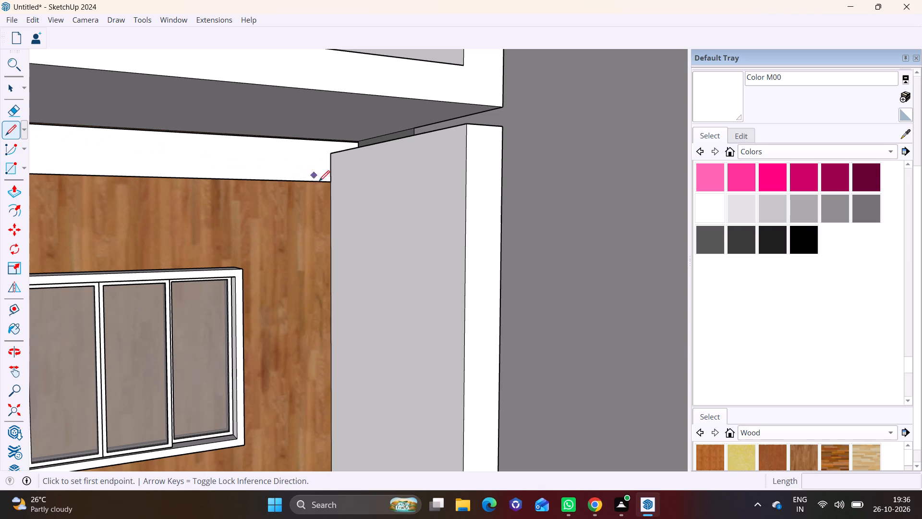
click(329, 182)
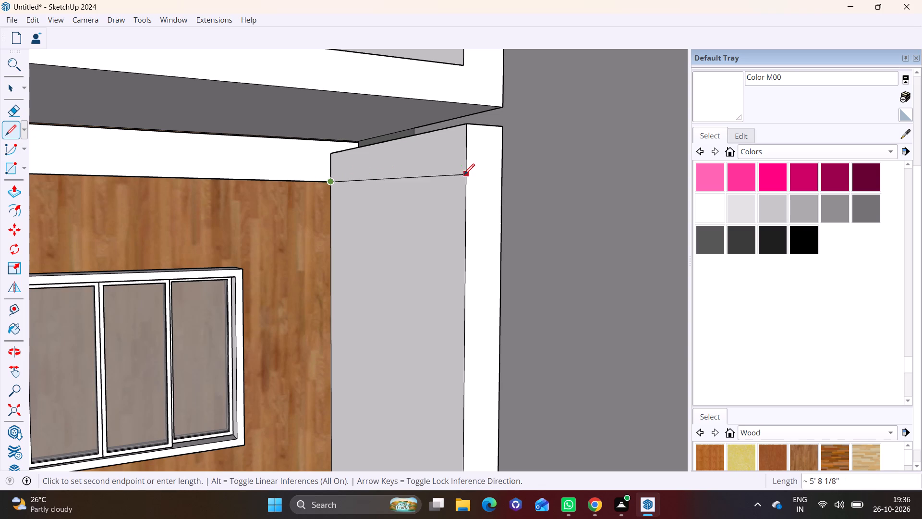
click(464, 167)
key(space)
Push/Pull the side wall's top inner strip about 12' 11 1/8", plus 1' 6 1/4", into a slab ending below the upper balcony's free end.
click(438, 157)
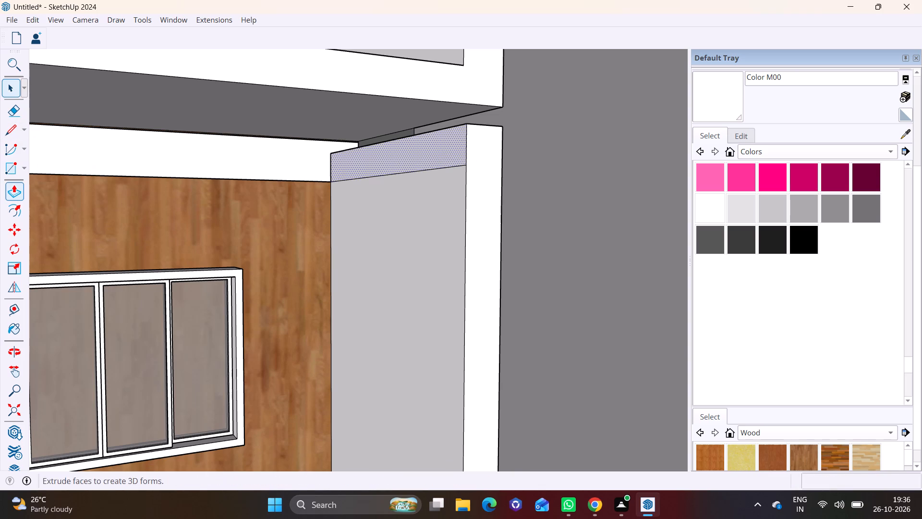
click(18, 193)
click(388, 156)
scroll(162, 179, down, 6)
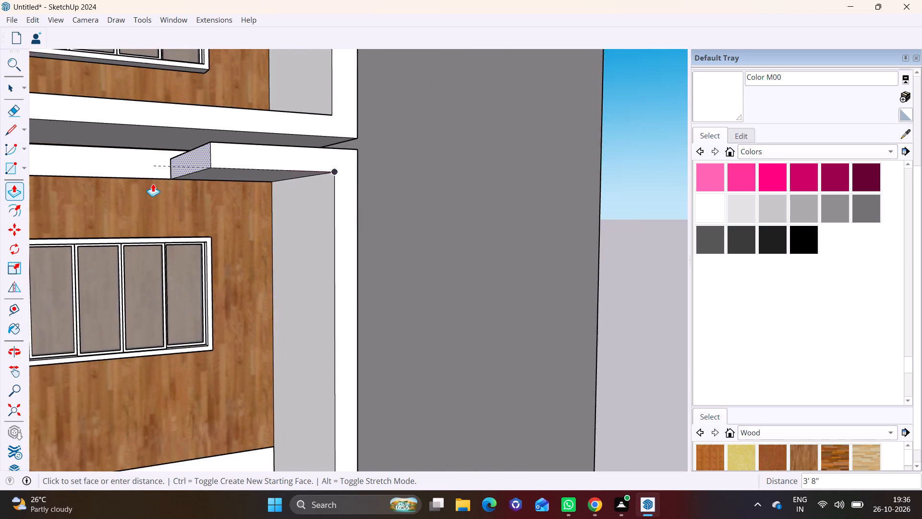
scroll(153, 184, down, 5)
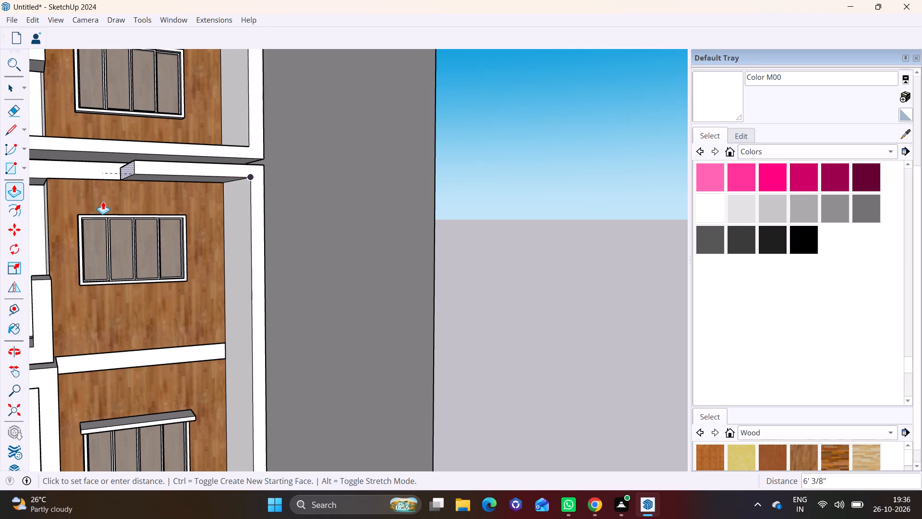
scroll(101, 201, down, 4)
middle_drag(76, 187, 212, 187)
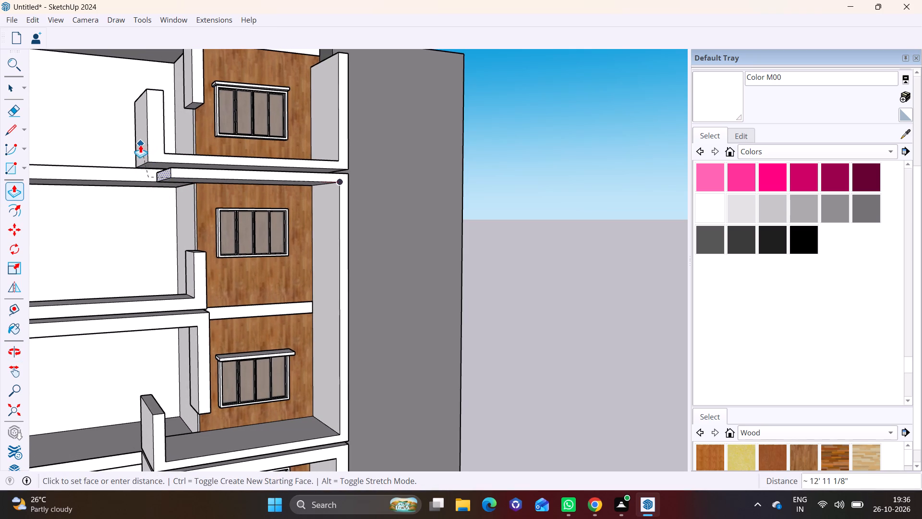
click(150, 153)
click(164, 175)
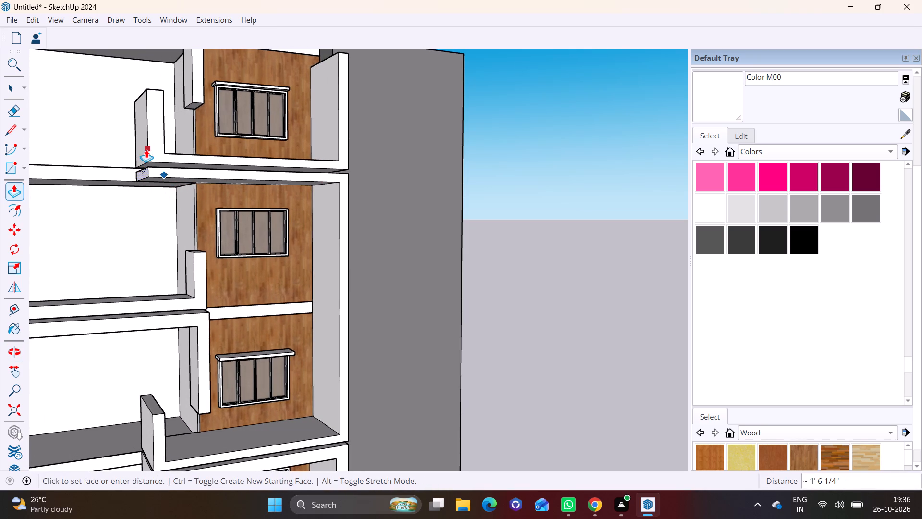
click(146, 149)
Draw a line 5' 8 1/8" across the new slab's underside near its free end, marking off a narrow strip.
middle_drag(180, 193, 250, 147)
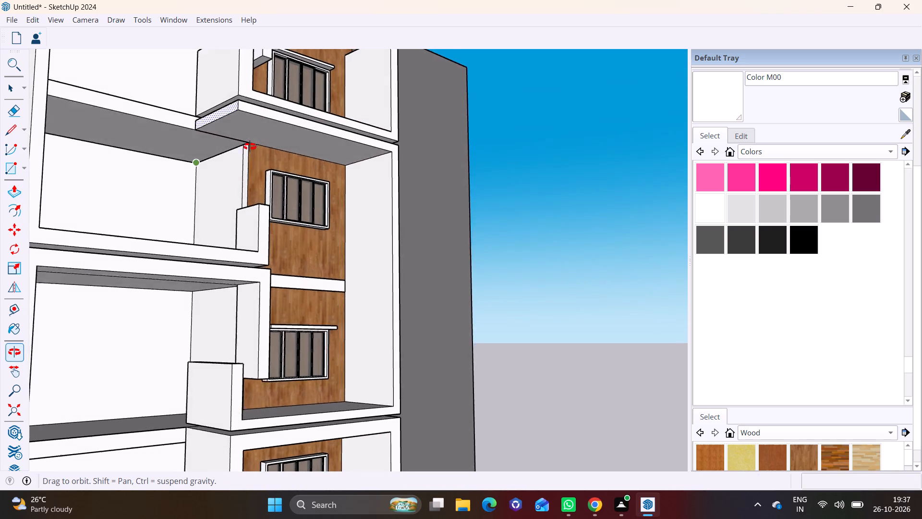
middle_drag(250, 147, 162, 193)
scroll(161, 193, down, 4)
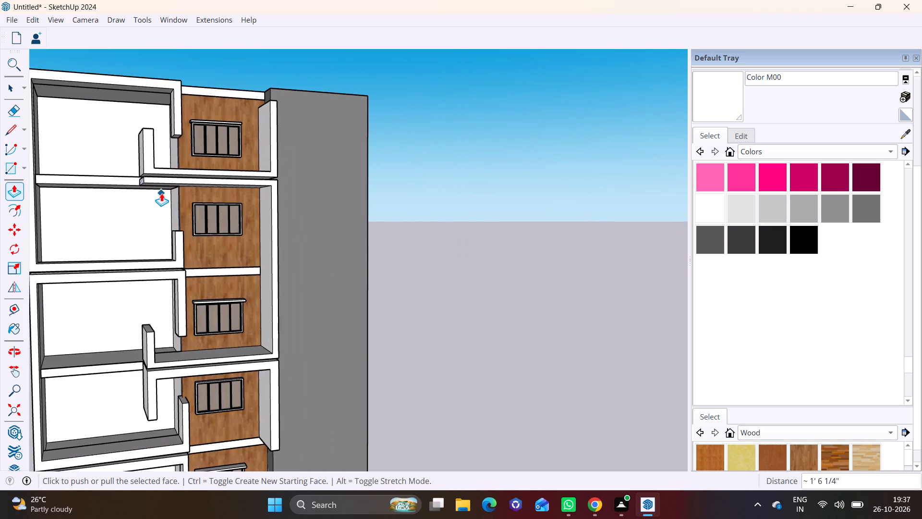
middle_drag(161, 193, 139, 221)
scroll(144, 210, up, 7)
middle_drag(157, 215, 157, 120)
scroll(157, 174, up, 1)
middle_drag(160, 124, 161, 247)
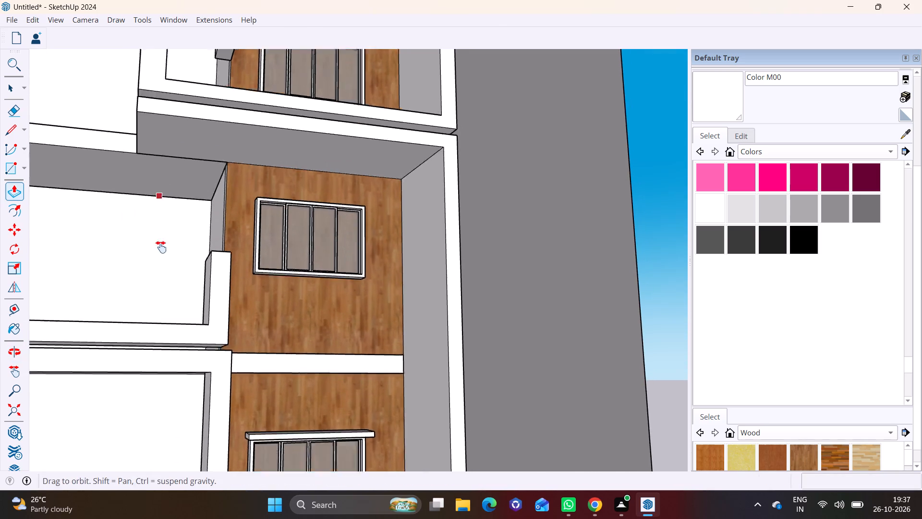
middle_drag(161, 247, 161, 256)
middle_drag(165, 235, 173, 154)
scroll(173, 177, up, 1)
click(15, 132)
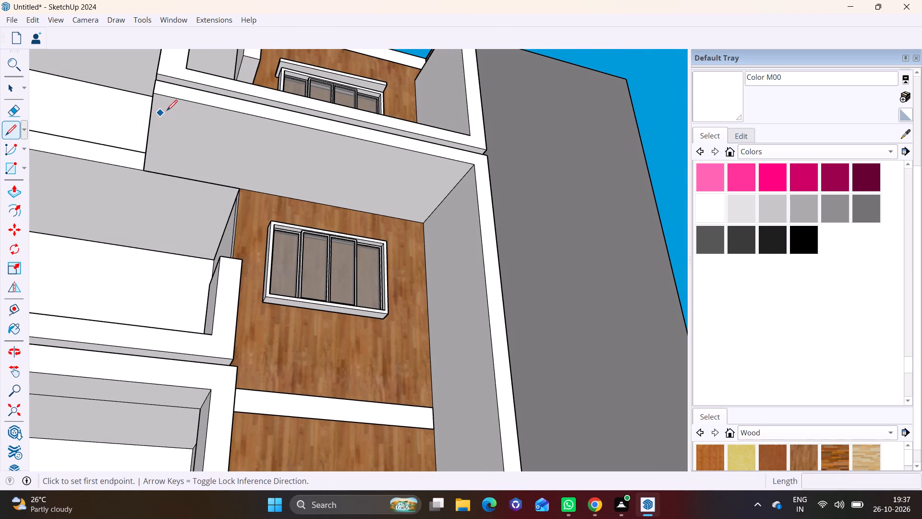
click(172, 100)
click(159, 173)
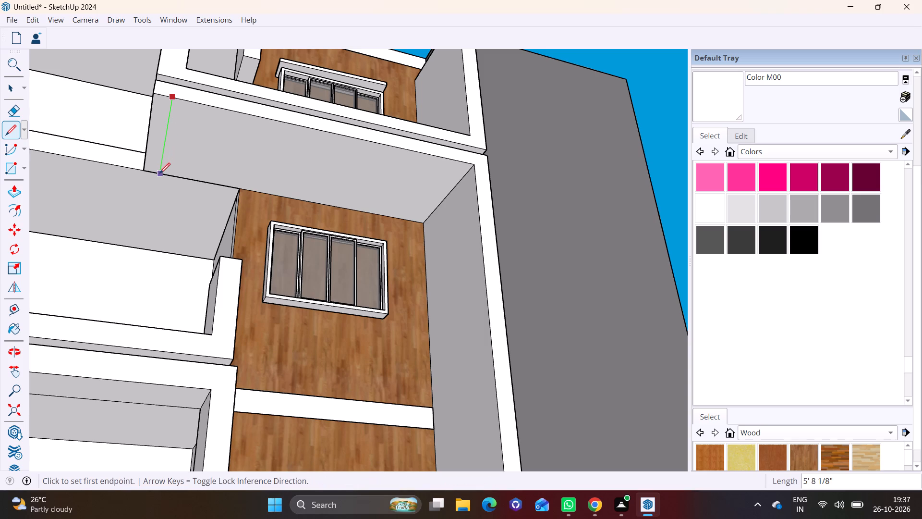
Push/Pull the narrow strip on the new slab's underside down about 4' 3/16" to form a hanging end wall.
key(space)
click(155, 144)
click(11, 186)
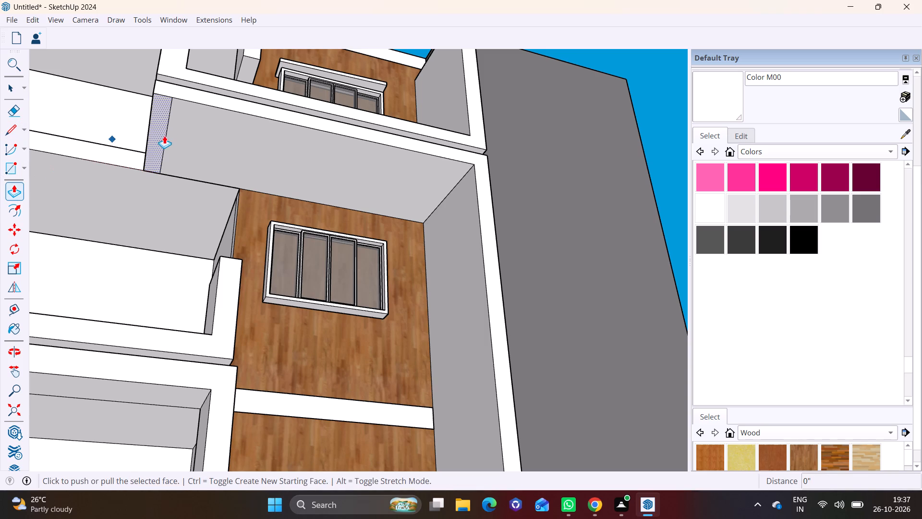
click(160, 133)
click(154, 214)
Examine the facade's balcony frames and the white bands crossing the wood-clad wall from several angles.
scroll(234, 213, down, 5)
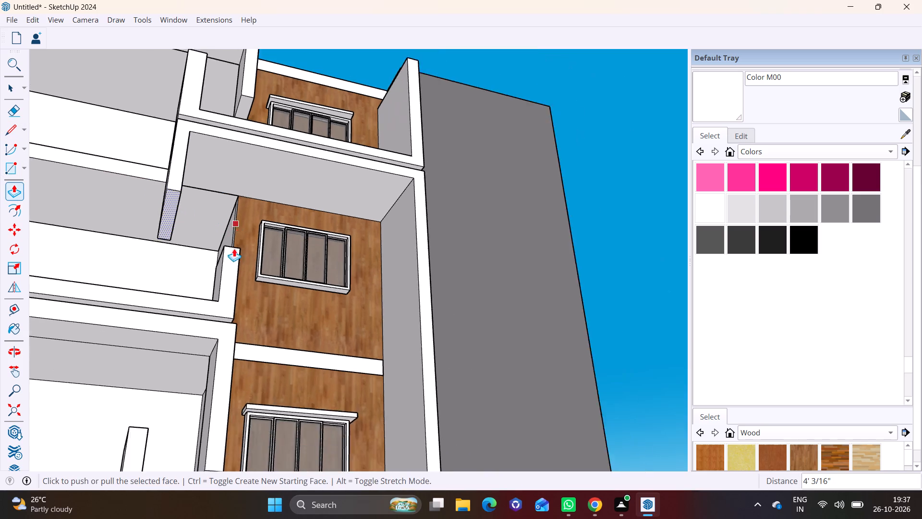
scroll(234, 248, down, 2)
middle_drag(248, 258, 208, 368)
scroll(206, 368, down, 7)
shift+middle_drag(284, 348, 272, 278)
scroll(277, 303, down, 2)
middle_drag(280, 303, 245, 259)
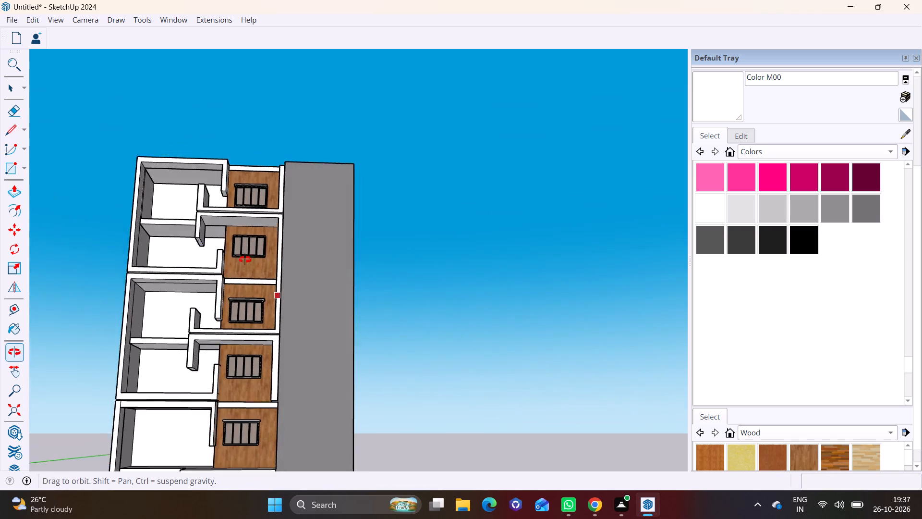
middle_drag(245, 259, 279, 329)
scroll(247, 297, up, 6)
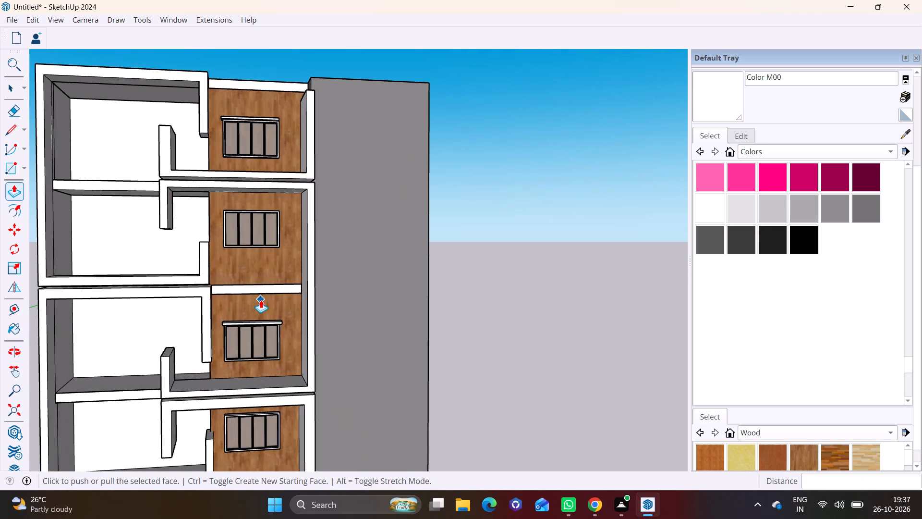
scroll(261, 300, up, 2)
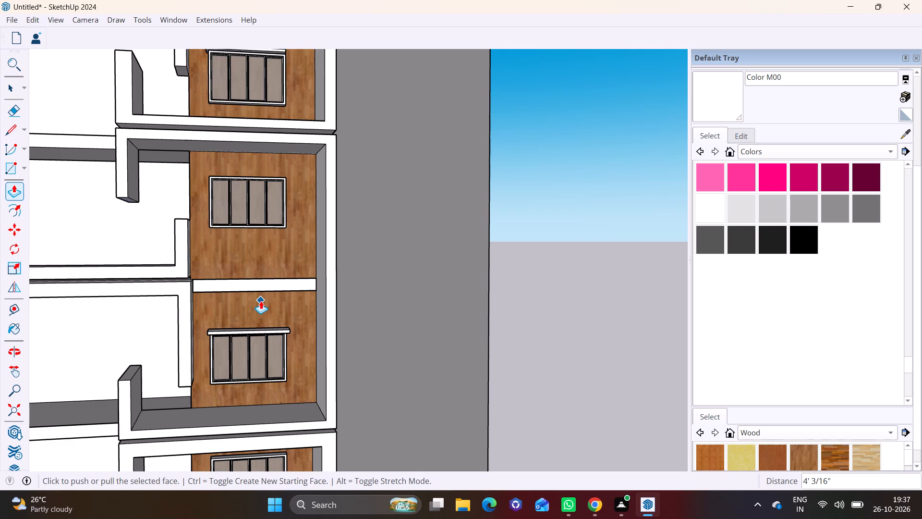
scroll(261, 301, down, 3)
middle_drag(243, 327, 178, 373)
scroll(231, 288, up, 11)
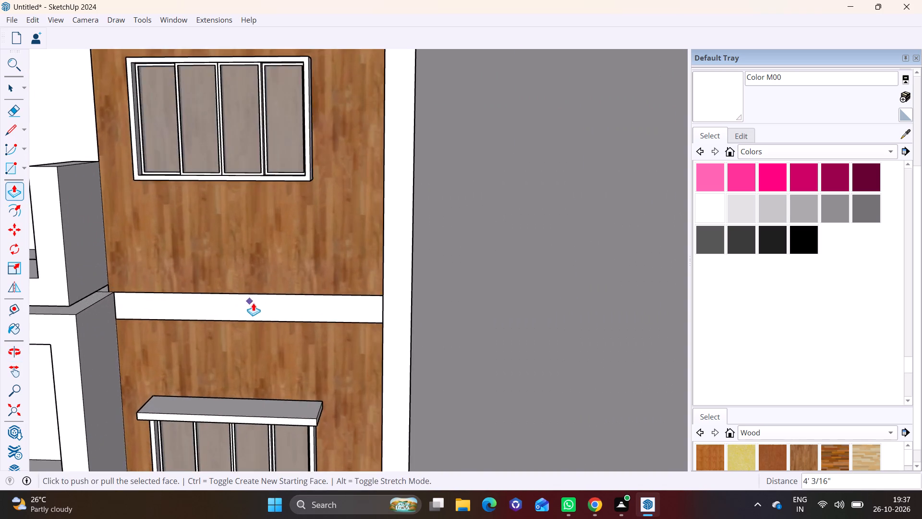
middle_drag(260, 303, 255, 332)
scroll(255, 330, up, 1)
scroll(257, 319, down, 6)
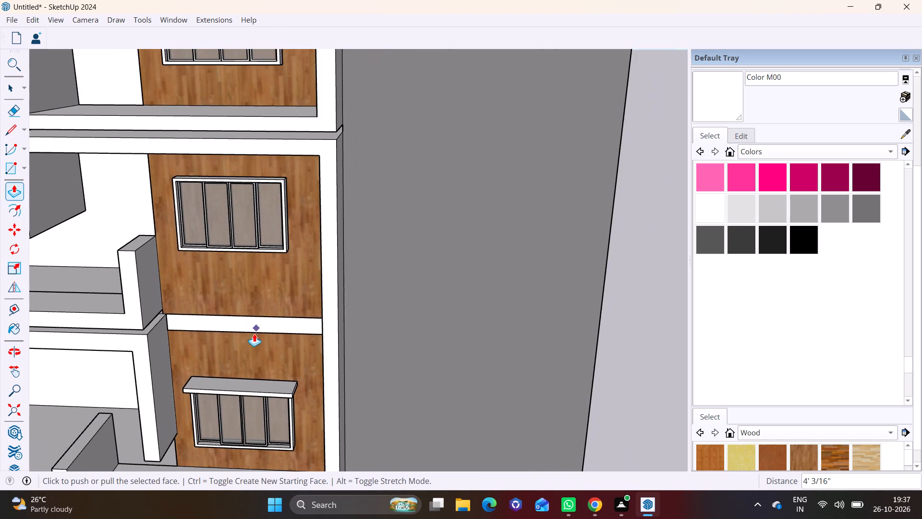
scroll(252, 339, down, 3)
middle_drag(253, 341, 292, 310)
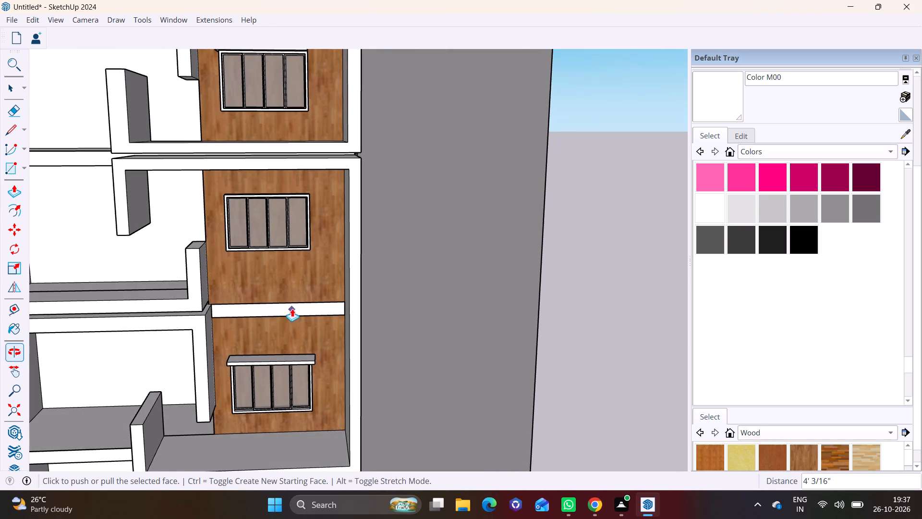
scroll(289, 307, down, 5)
middle_drag(290, 307, 302, 282)
shift+middle_drag(301, 285, 311, 270)
shift+scroll(302, 282, up, 1)
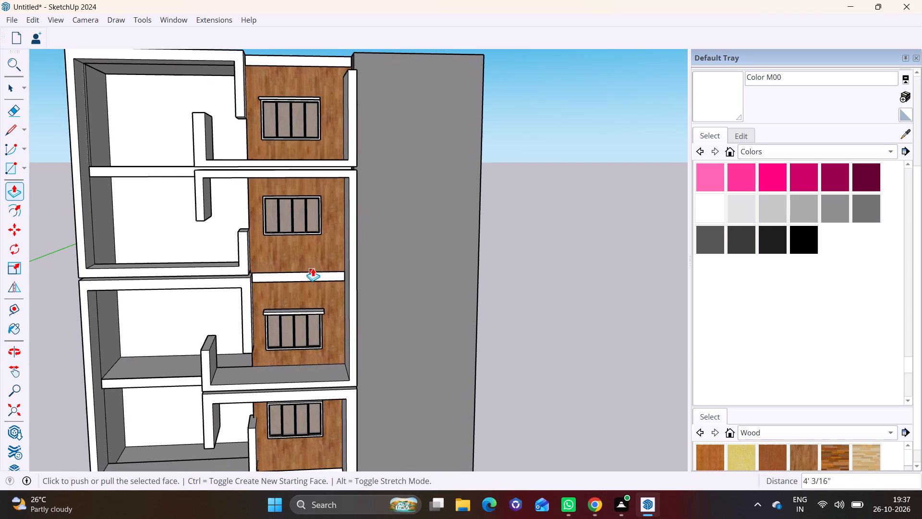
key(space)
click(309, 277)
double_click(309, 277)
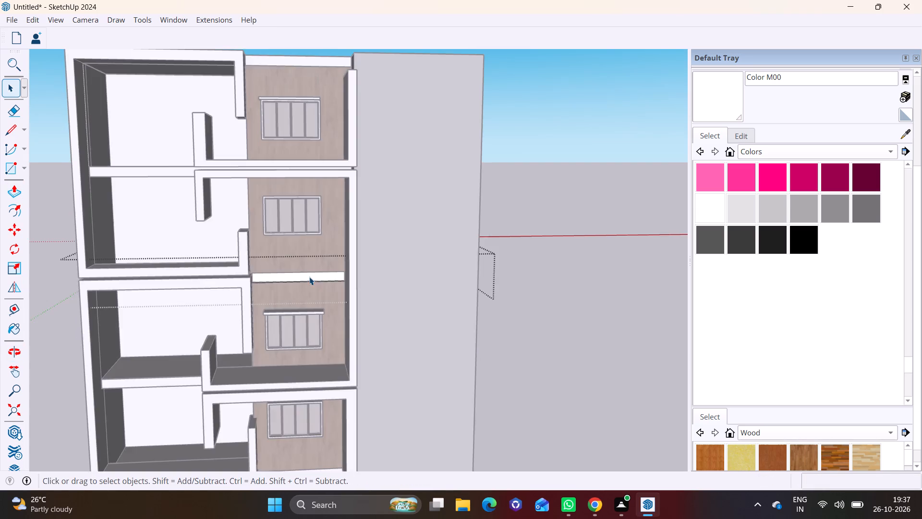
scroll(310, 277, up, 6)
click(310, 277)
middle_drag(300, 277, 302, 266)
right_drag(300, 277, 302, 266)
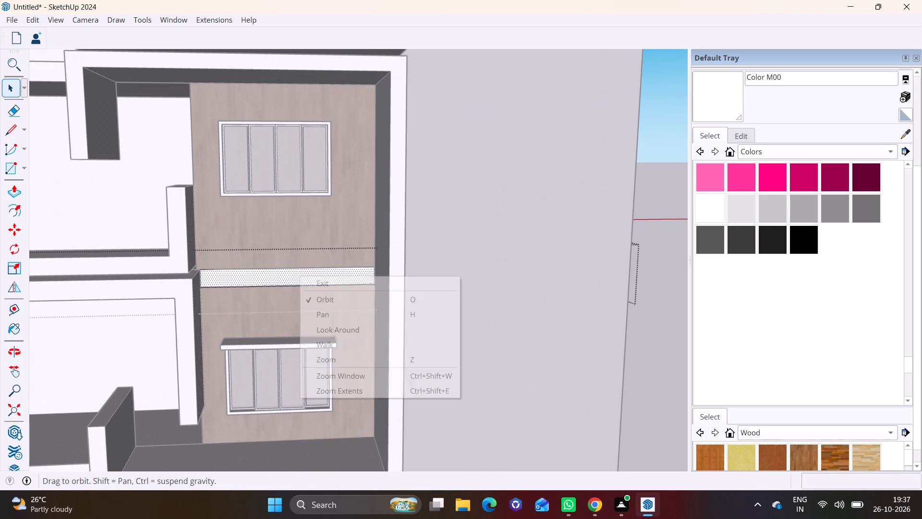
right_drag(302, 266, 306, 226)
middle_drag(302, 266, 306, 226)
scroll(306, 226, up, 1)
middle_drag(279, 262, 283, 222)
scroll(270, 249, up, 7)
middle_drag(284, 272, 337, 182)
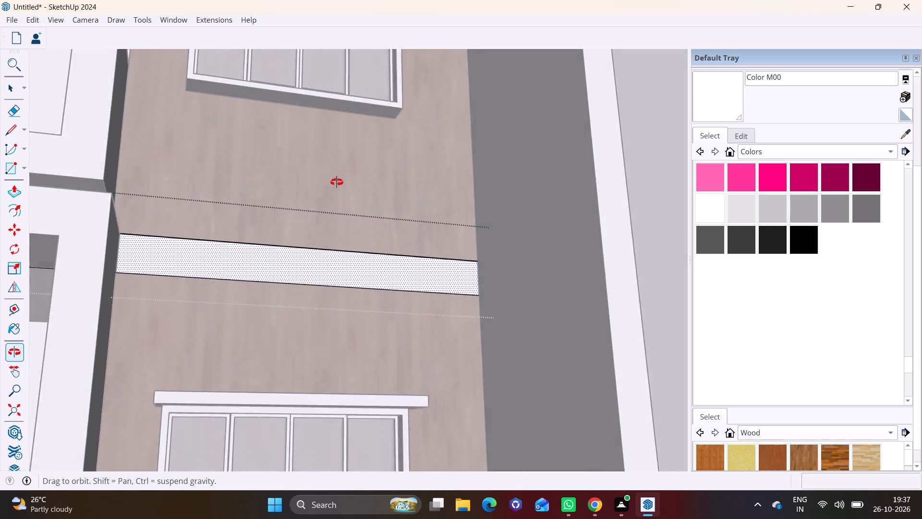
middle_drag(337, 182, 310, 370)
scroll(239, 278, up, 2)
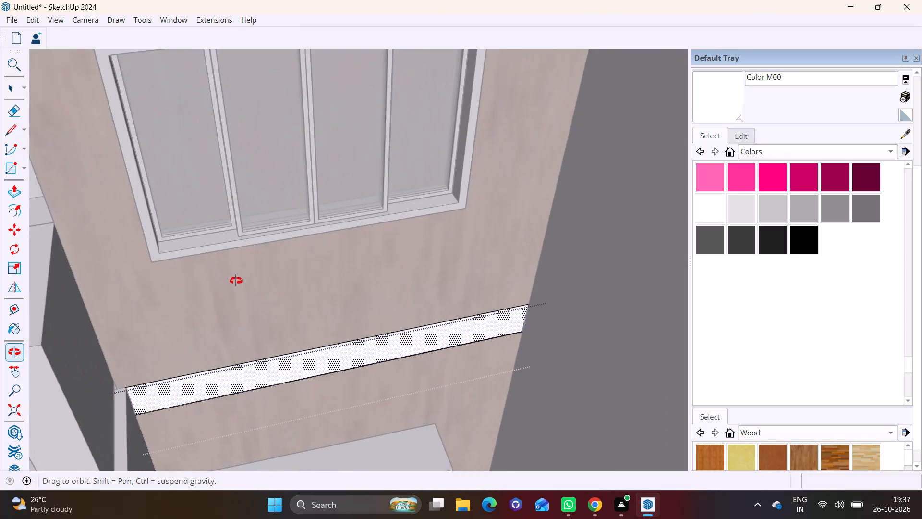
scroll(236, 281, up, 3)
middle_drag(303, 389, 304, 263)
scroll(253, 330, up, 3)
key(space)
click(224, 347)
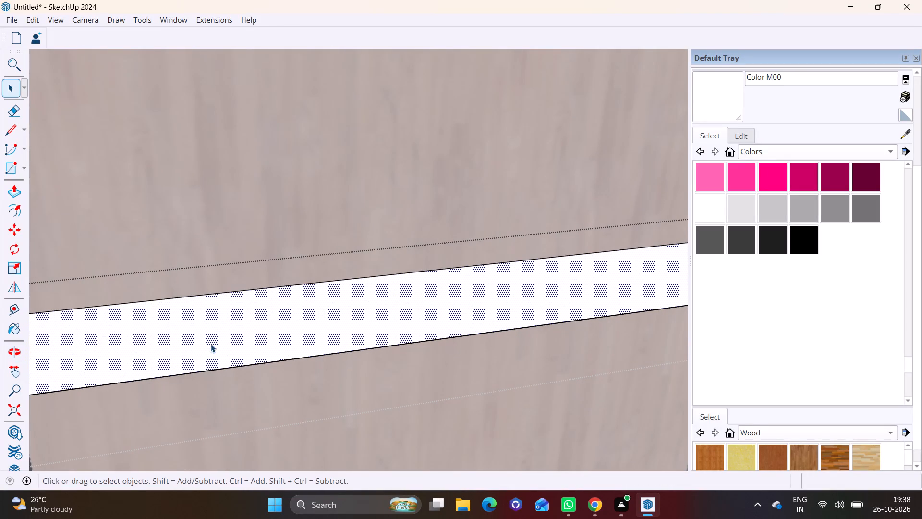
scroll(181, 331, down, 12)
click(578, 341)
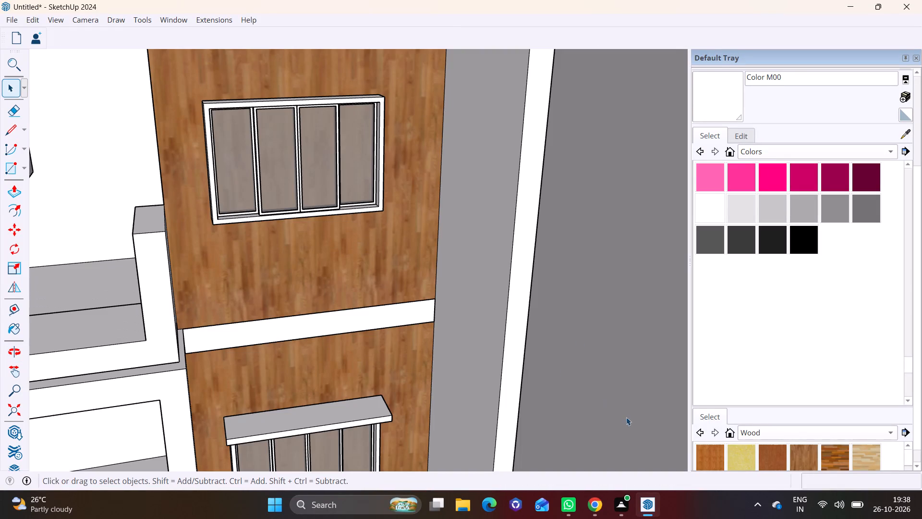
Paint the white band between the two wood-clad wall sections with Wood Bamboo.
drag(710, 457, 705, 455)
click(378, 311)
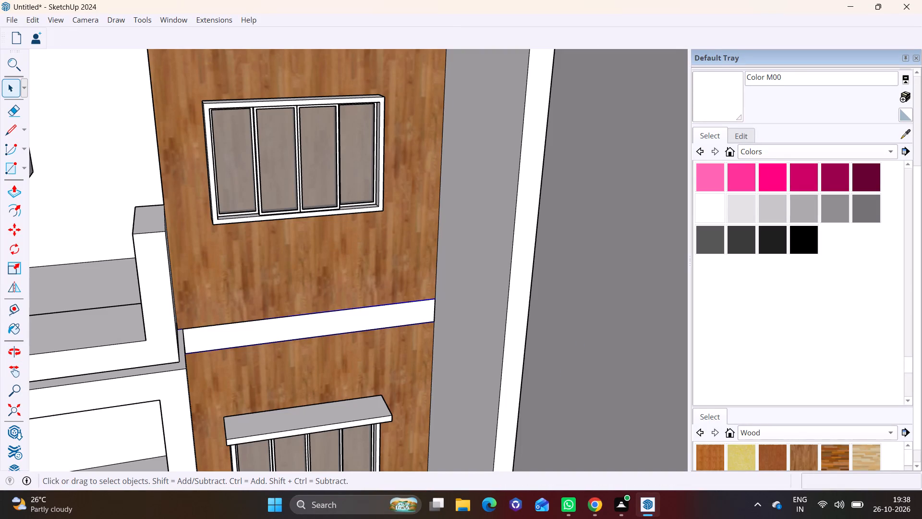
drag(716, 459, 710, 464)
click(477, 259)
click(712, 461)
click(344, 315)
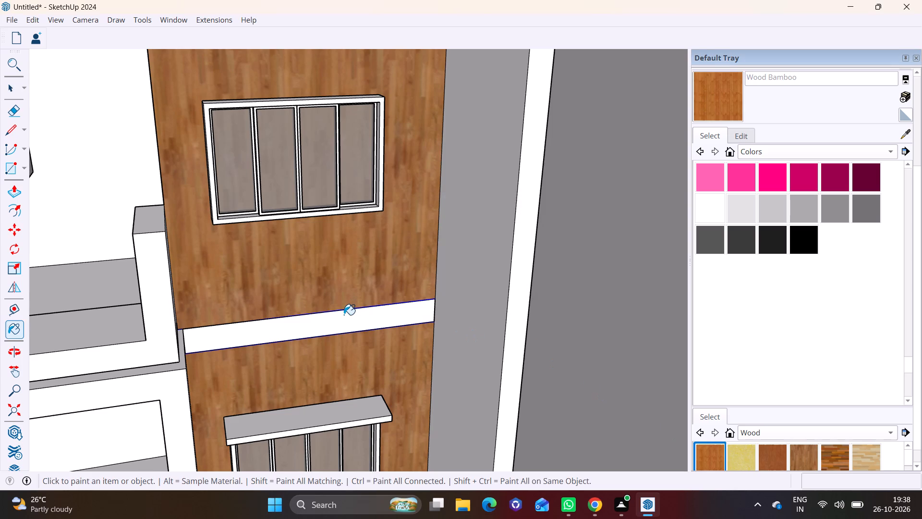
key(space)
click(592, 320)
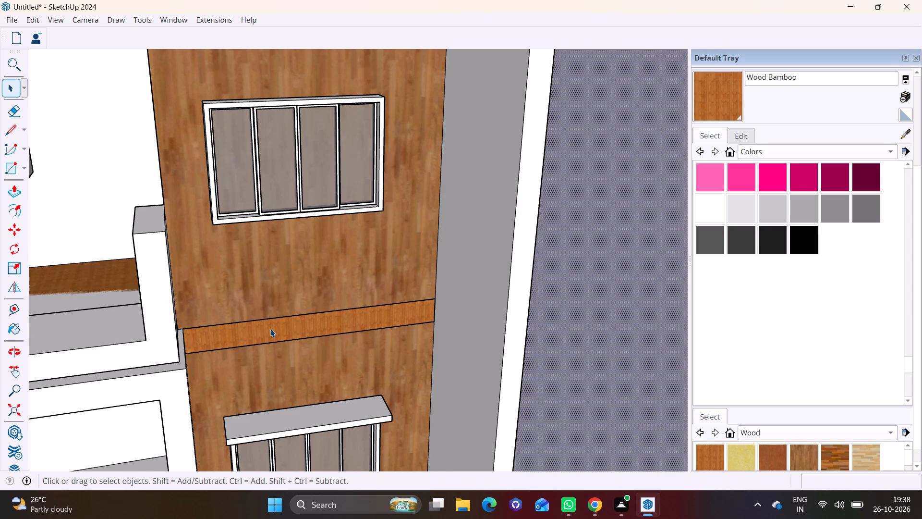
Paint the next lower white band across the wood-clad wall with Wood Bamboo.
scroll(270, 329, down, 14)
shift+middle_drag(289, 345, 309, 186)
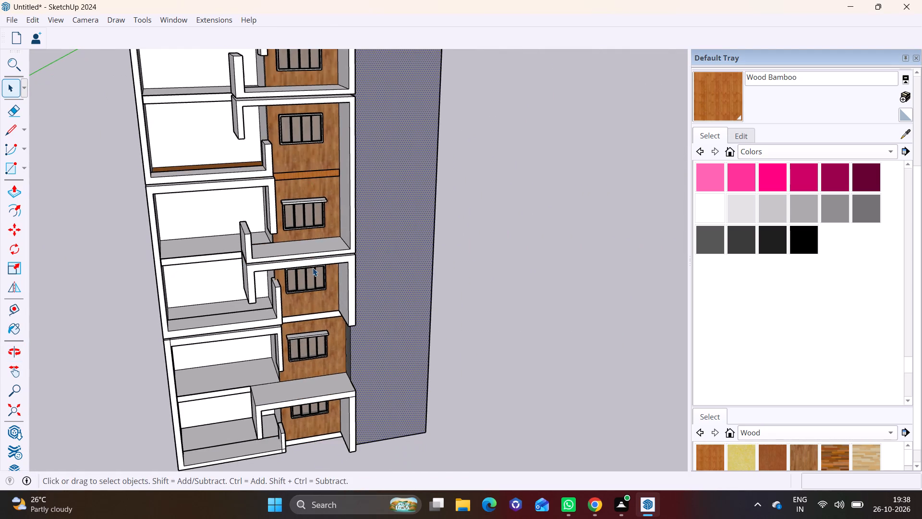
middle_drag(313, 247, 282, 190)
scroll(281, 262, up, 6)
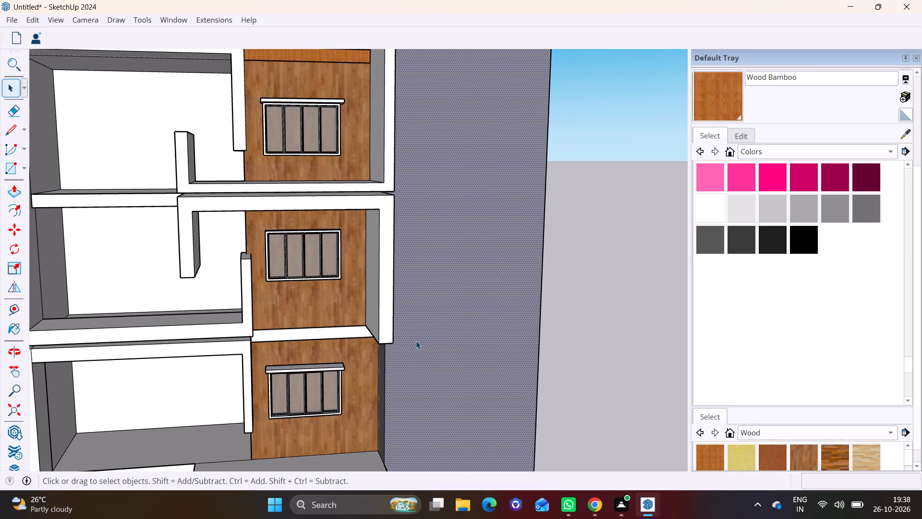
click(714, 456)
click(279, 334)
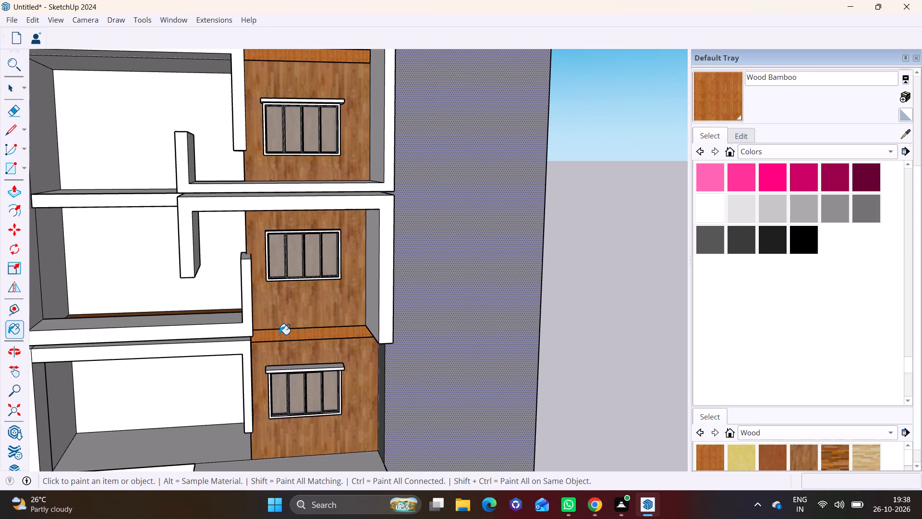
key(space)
Delete the grey floor surfaces overlapping the bamboo-painted slabs on both storeys.
middle_drag(159, 323, 128, 423)
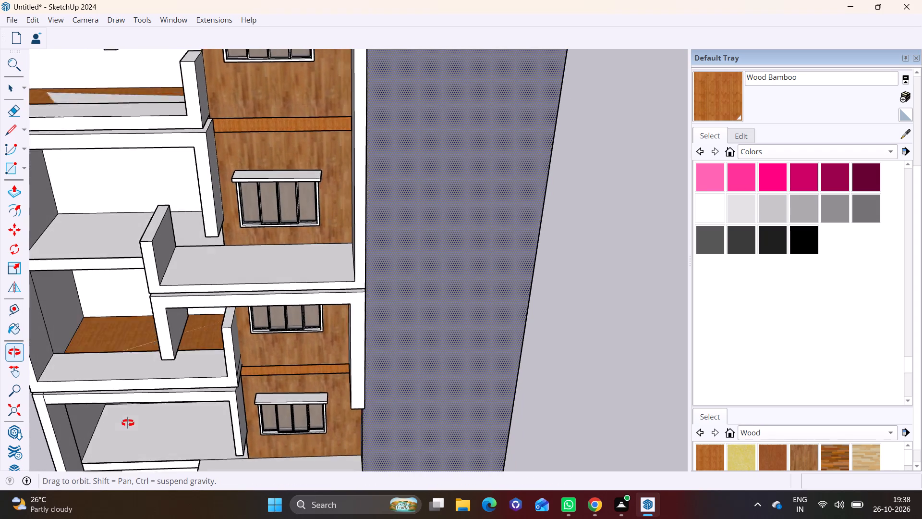
middle_drag(128, 423, 136, 438)
scroll(147, 405, down, 4)
shift+middle_drag(168, 386, 290, 383)
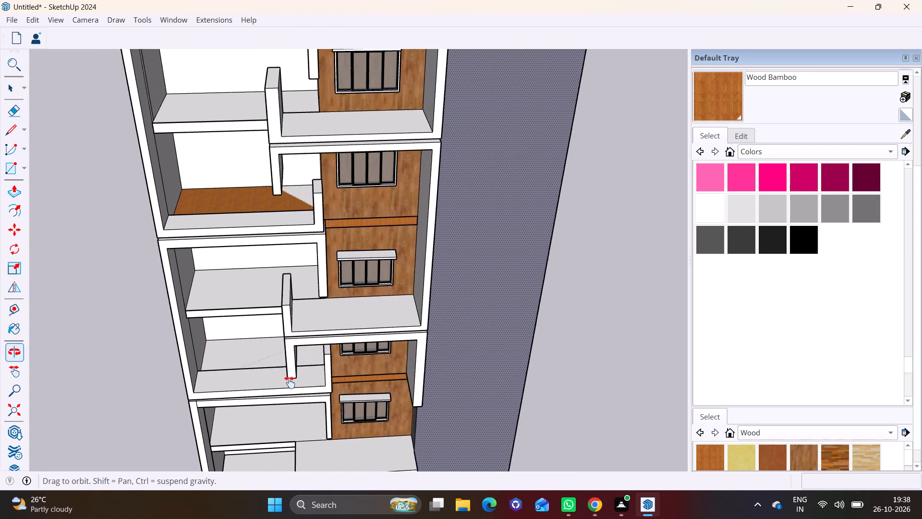
shift+middle_drag(290, 383, 298, 383)
key(space)
click(274, 350)
key(Delete)
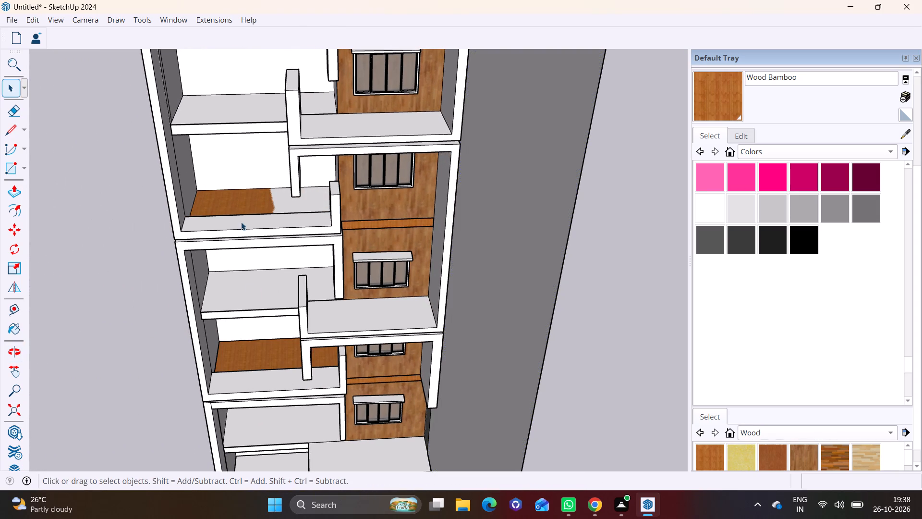
click(241, 210)
key(Delete)
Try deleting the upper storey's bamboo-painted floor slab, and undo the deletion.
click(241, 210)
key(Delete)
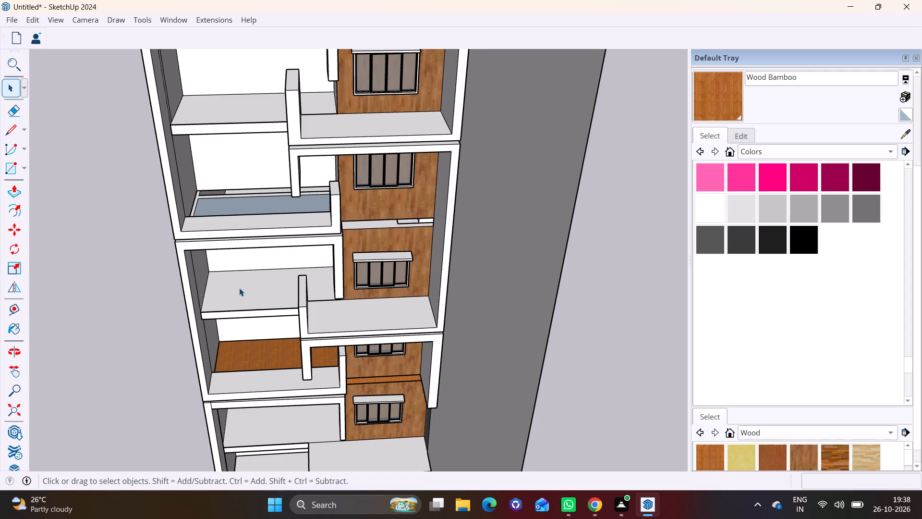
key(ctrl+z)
Paint both bamboo-coloured floor slabs with the white Color M00.
click(708, 219)
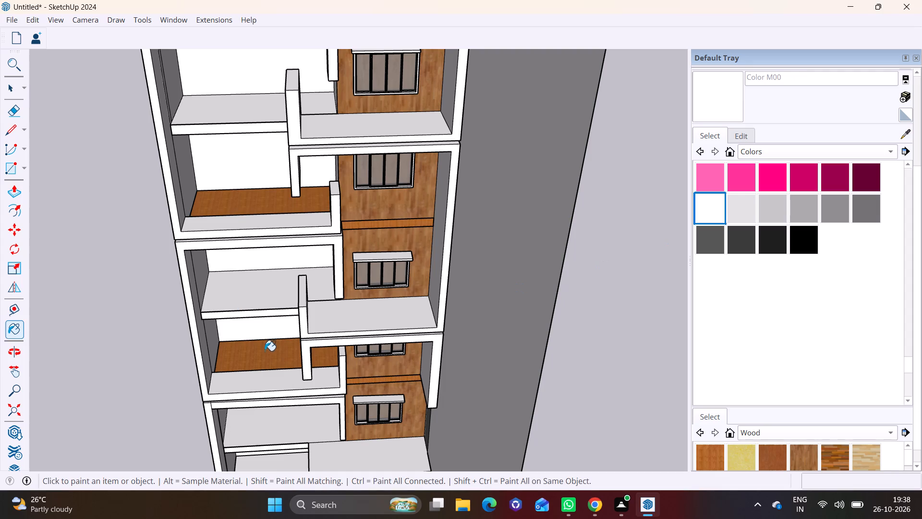
click(265, 350)
click(253, 203)
Examine the balcony frames, hanging walls and floor bands along the facade from near and far.
scroll(309, 240, down, 6)
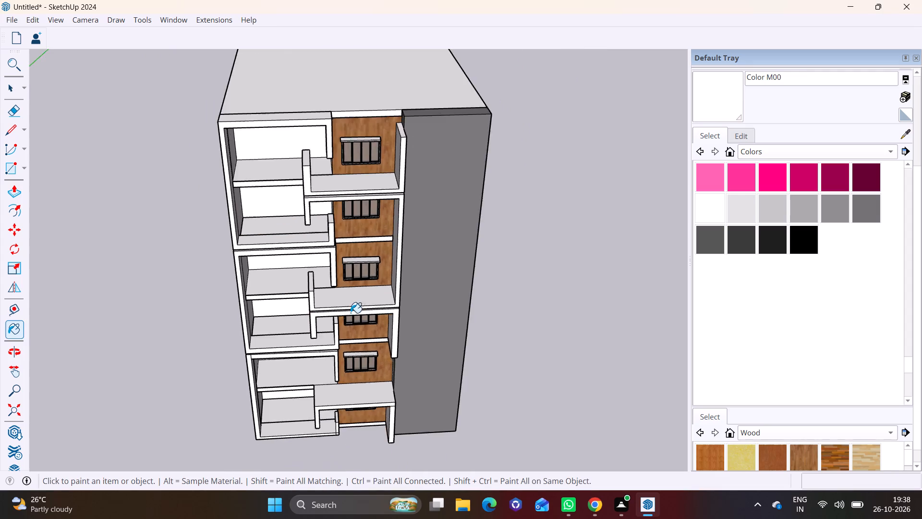
middle_drag(361, 319, 367, 231)
scroll(287, 203, up, 13)
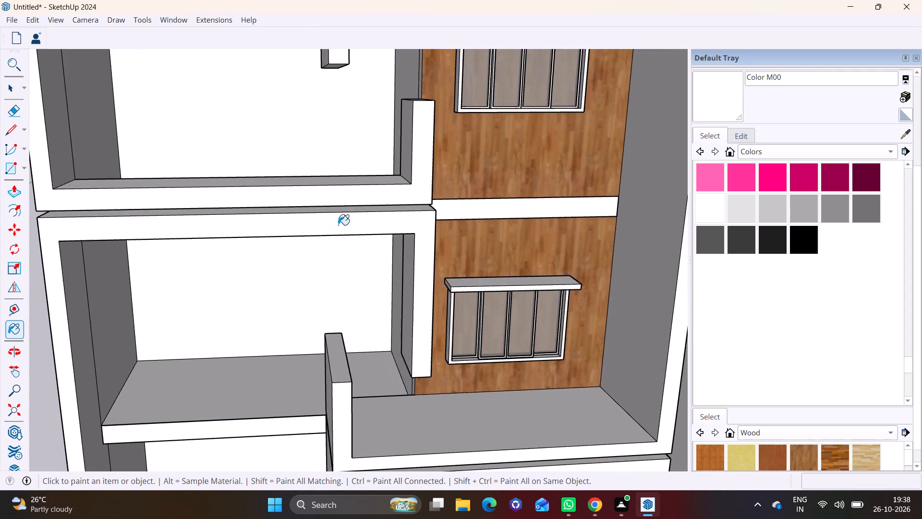
middle_drag(340, 225, 230, 221)
scroll(279, 255, up, 1)
scroll(282, 262, down, 5)
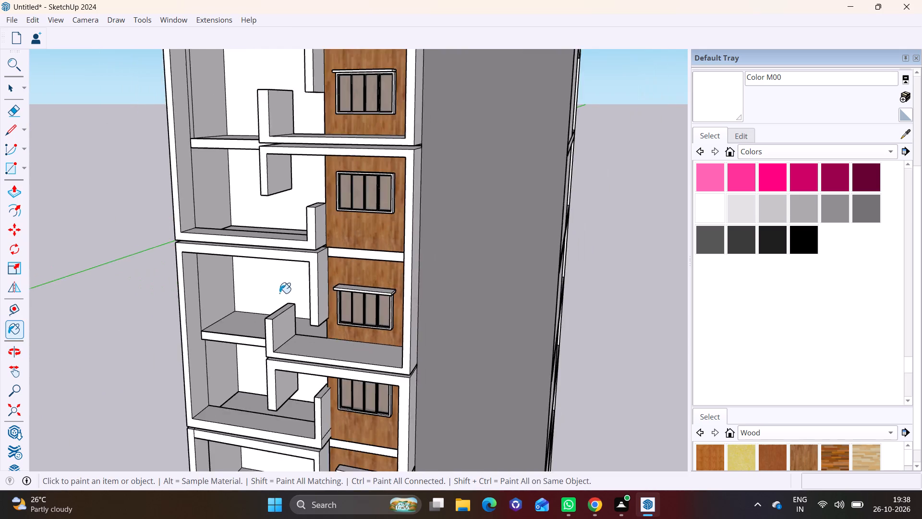
scroll(279, 293, down, 8)
middle_drag(332, 300, 226, 311)
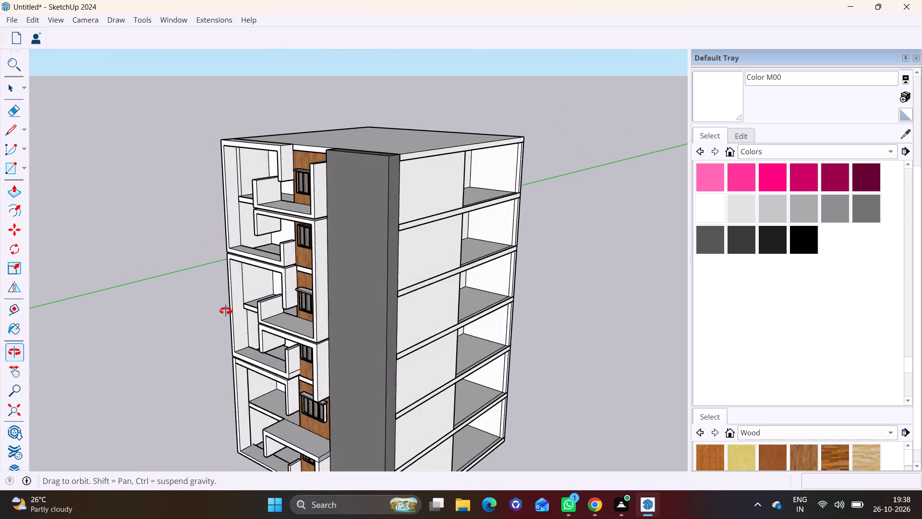
middle_drag(226, 311, 225, 310)
scroll(240, 235, up, 3)
middle_drag(333, 248, 348, 249)
scroll(326, 336, up, 4)
middle_drag(305, 307, 288, 342)
scroll(259, 312, up, 4)
scroll(270, 320, down, 2)
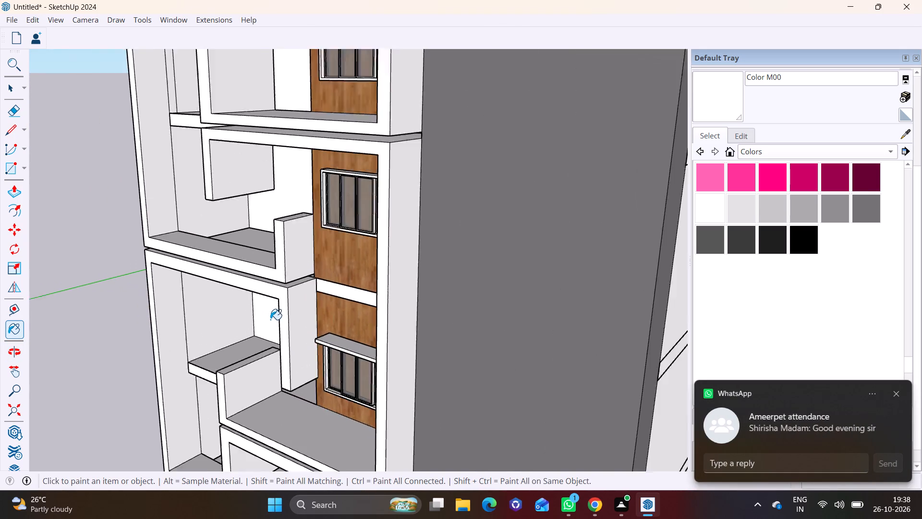
scroll(270, 320, down, 10)
middle_drag(272, 335, 321, 291)
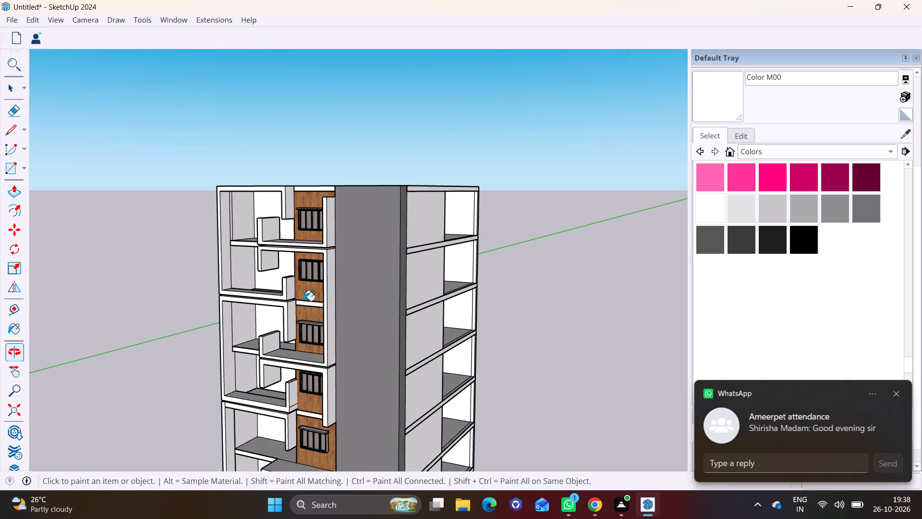
Push/Pull the front face of the top white balcony frame outward about 2' 8 15/16".
scroll(302, 302, up, 3)
middle_drag(263, 326, 292, 277)
middle_drag(317, 204, 301, 291)
scroll(215, 119, up, 3)
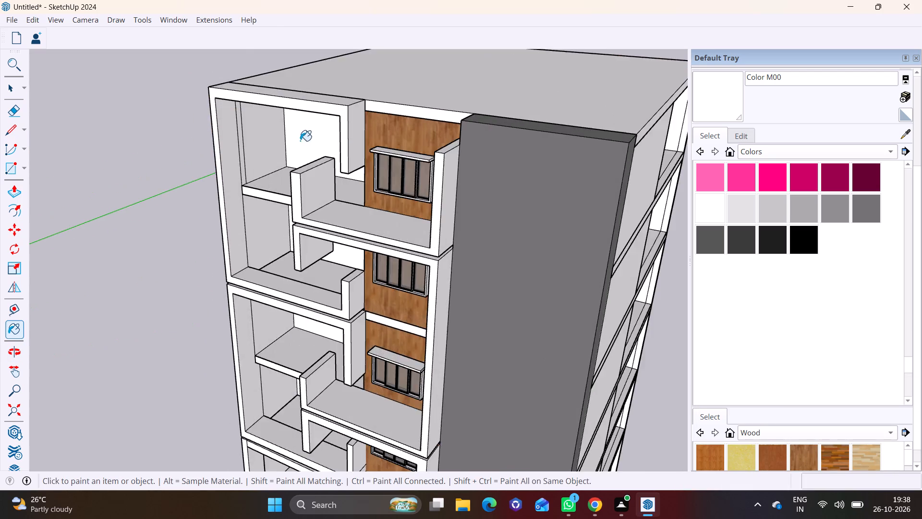
scroll(300, 141, up, 5)
key(space)
click(369, 136)
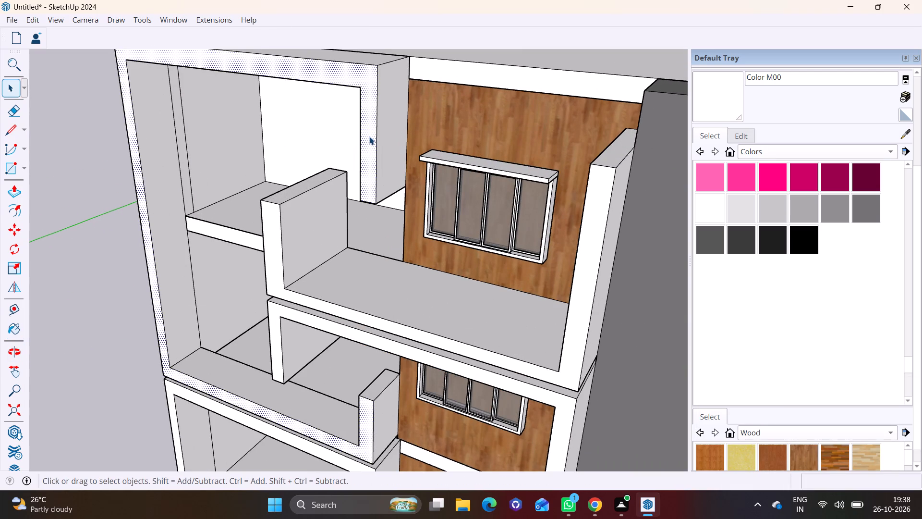
click(18, 186)
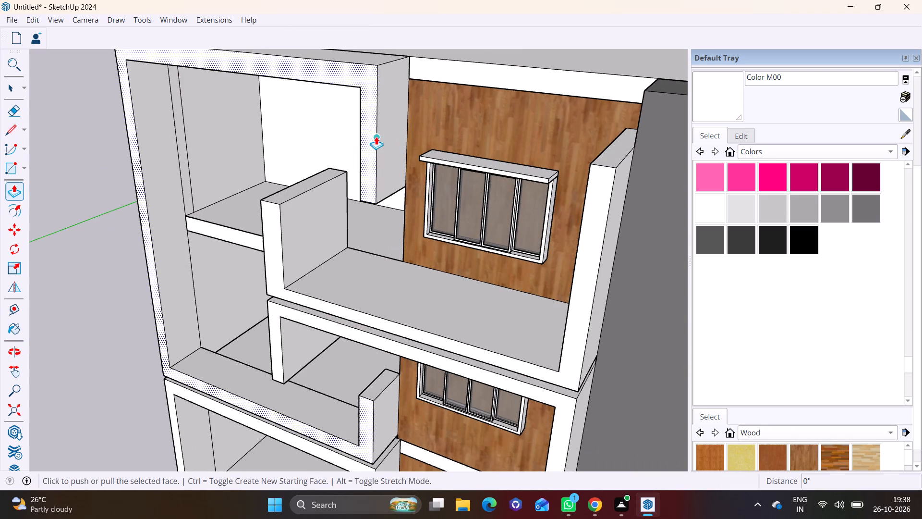
click(370, 137)
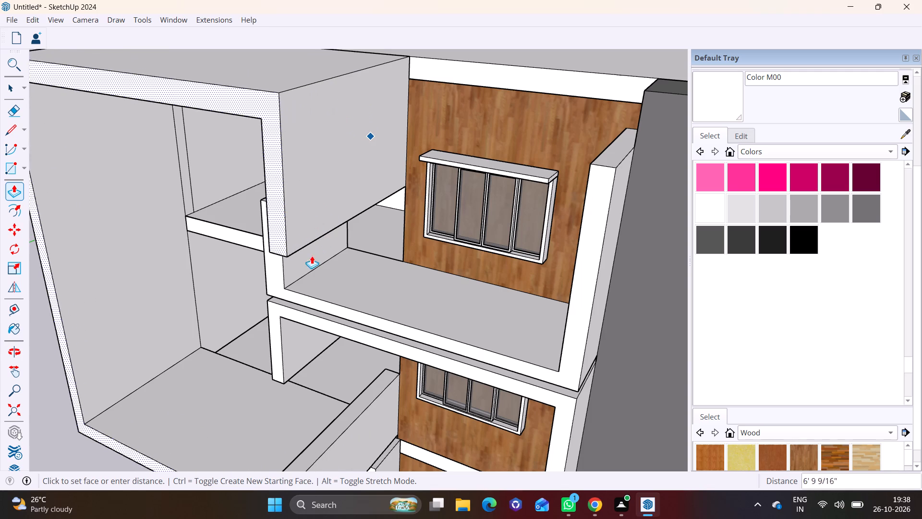
click(283, 275)
scroll(299, 246, down, 4)
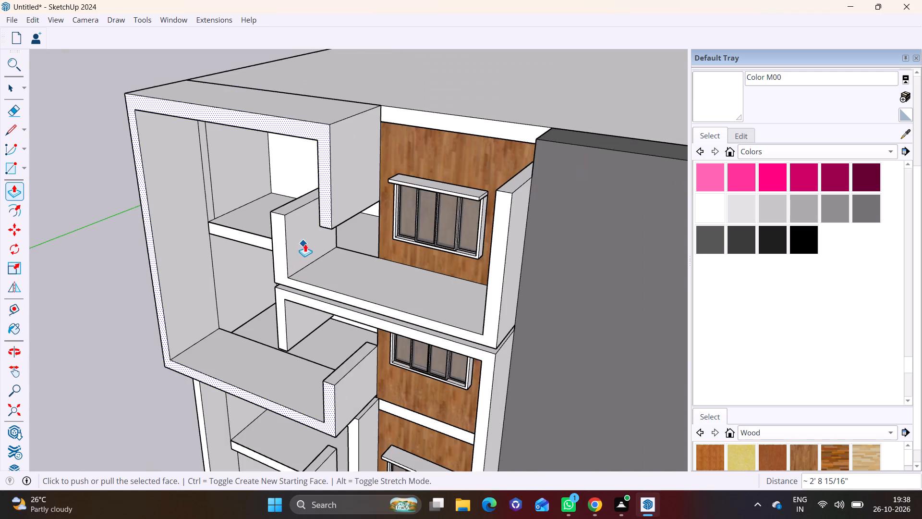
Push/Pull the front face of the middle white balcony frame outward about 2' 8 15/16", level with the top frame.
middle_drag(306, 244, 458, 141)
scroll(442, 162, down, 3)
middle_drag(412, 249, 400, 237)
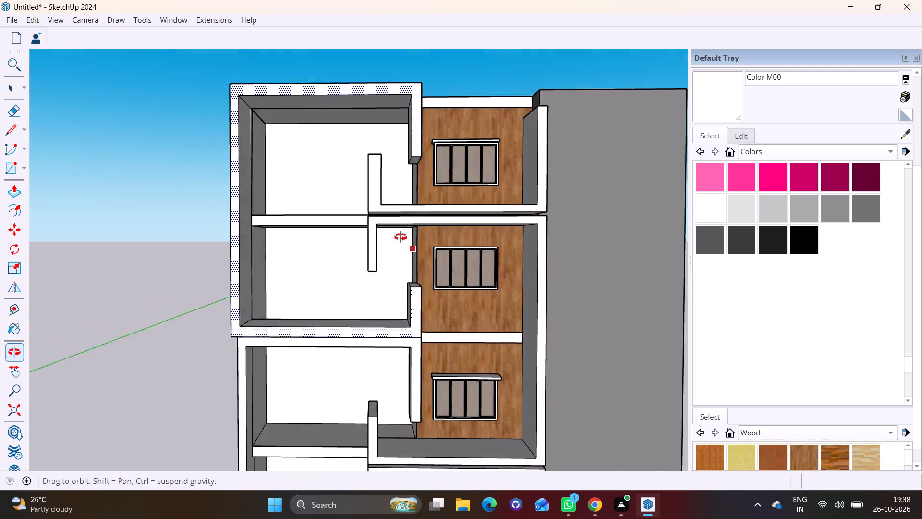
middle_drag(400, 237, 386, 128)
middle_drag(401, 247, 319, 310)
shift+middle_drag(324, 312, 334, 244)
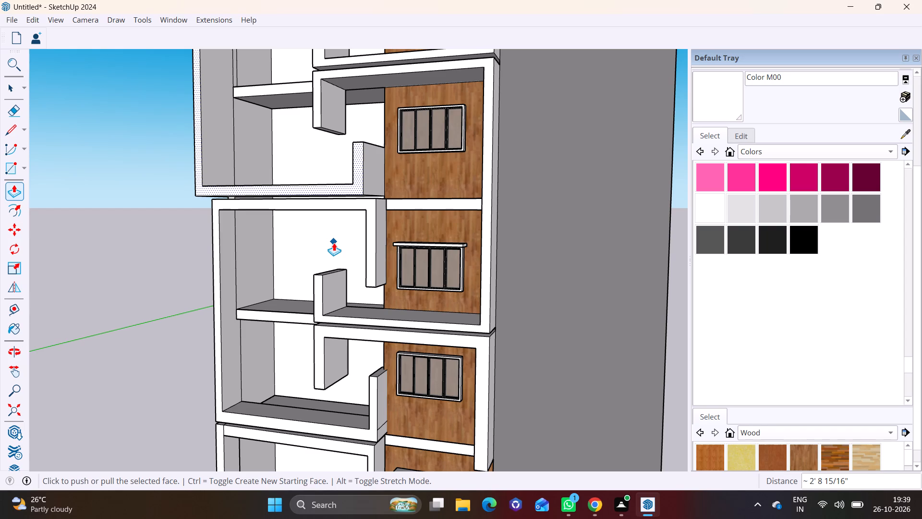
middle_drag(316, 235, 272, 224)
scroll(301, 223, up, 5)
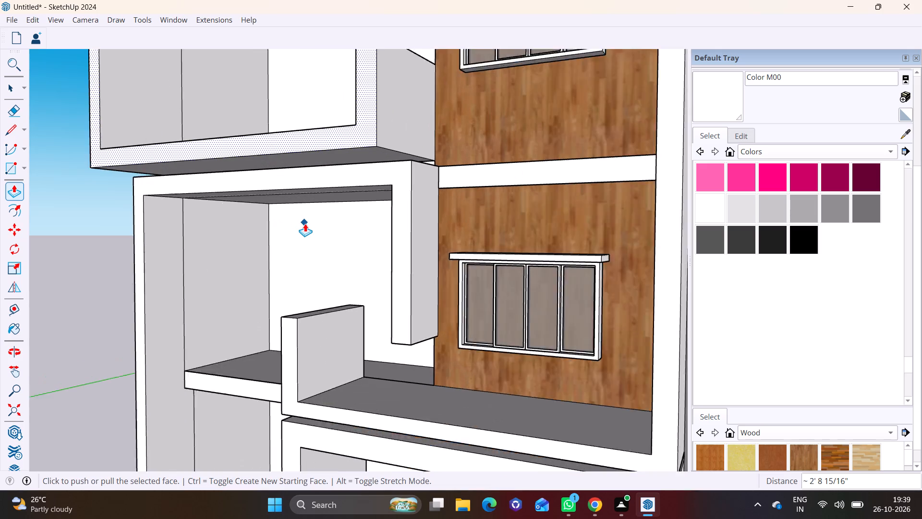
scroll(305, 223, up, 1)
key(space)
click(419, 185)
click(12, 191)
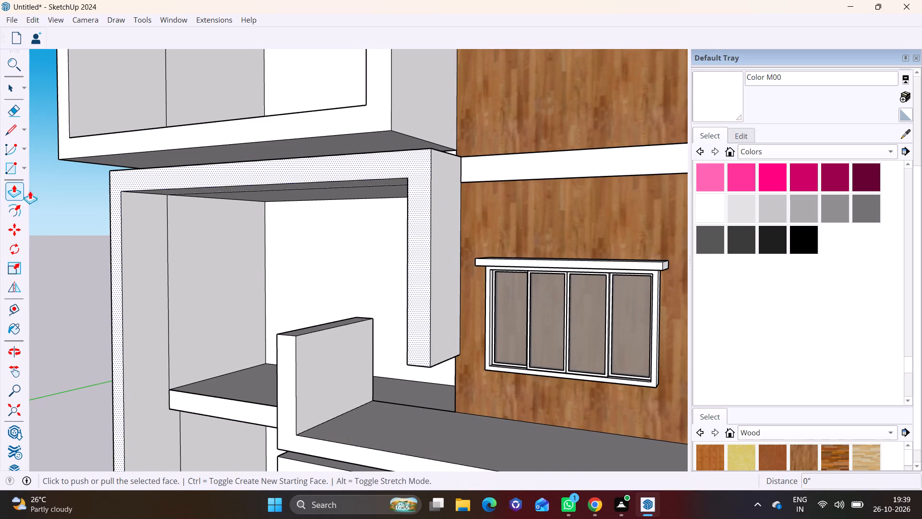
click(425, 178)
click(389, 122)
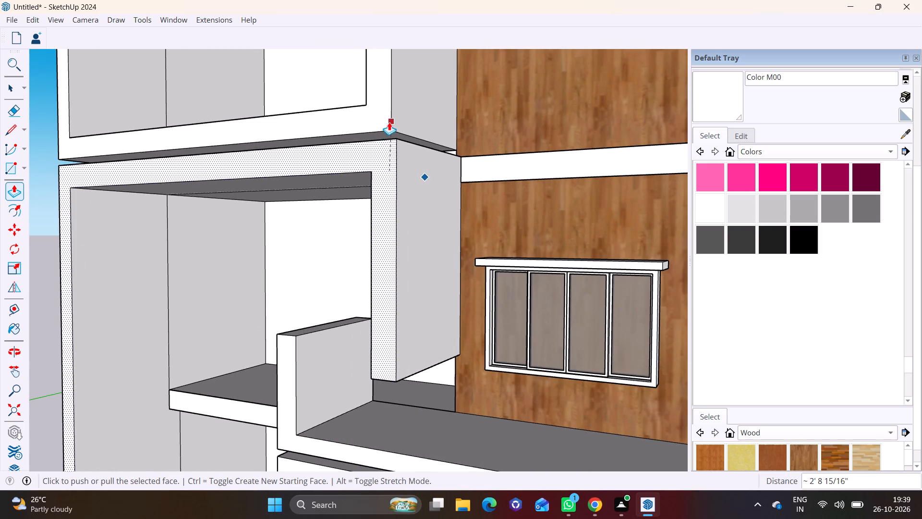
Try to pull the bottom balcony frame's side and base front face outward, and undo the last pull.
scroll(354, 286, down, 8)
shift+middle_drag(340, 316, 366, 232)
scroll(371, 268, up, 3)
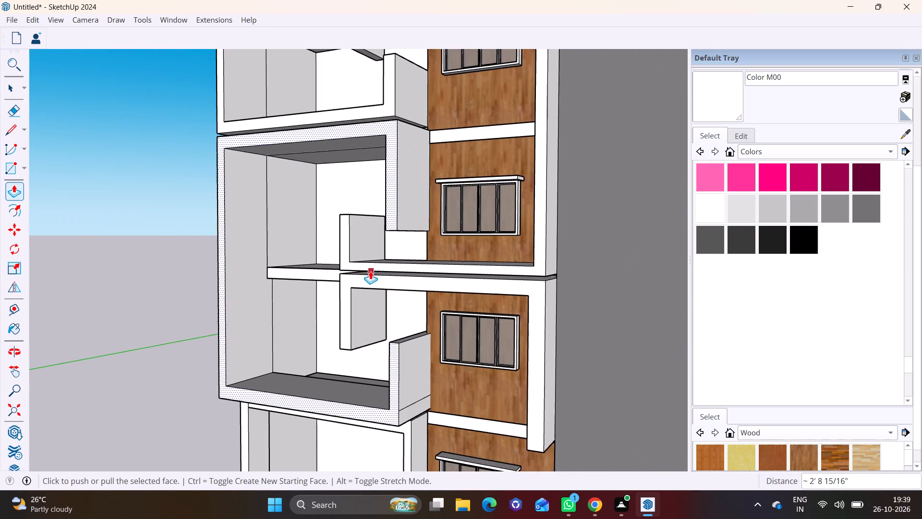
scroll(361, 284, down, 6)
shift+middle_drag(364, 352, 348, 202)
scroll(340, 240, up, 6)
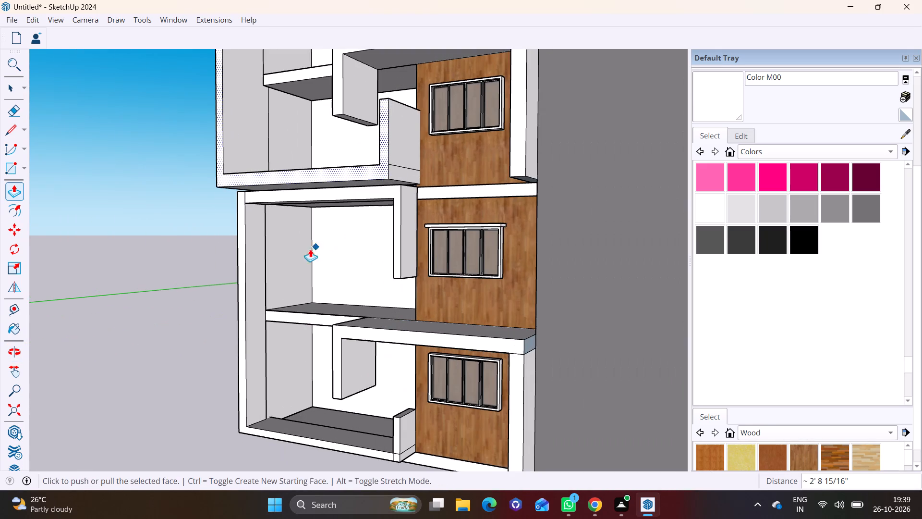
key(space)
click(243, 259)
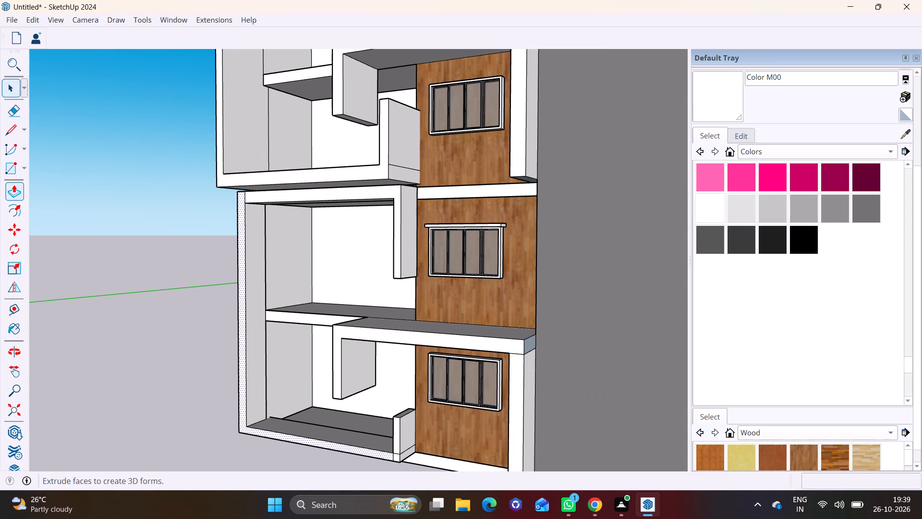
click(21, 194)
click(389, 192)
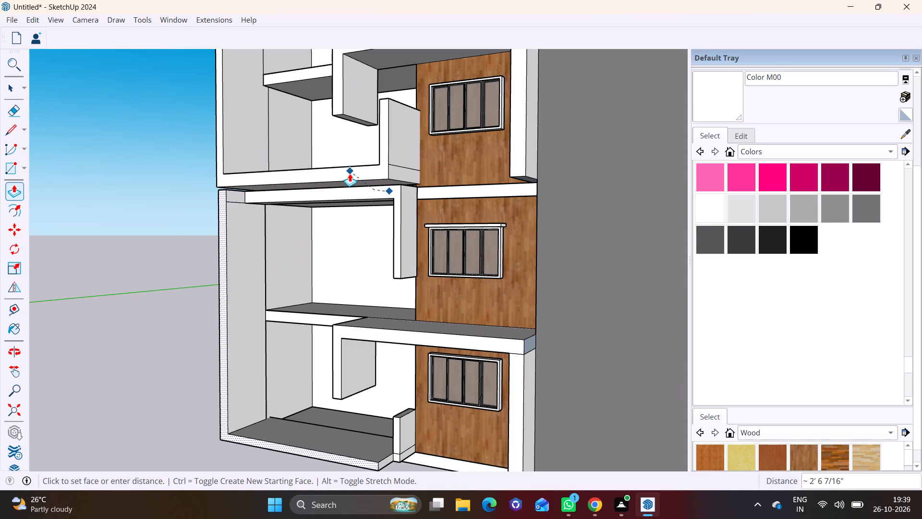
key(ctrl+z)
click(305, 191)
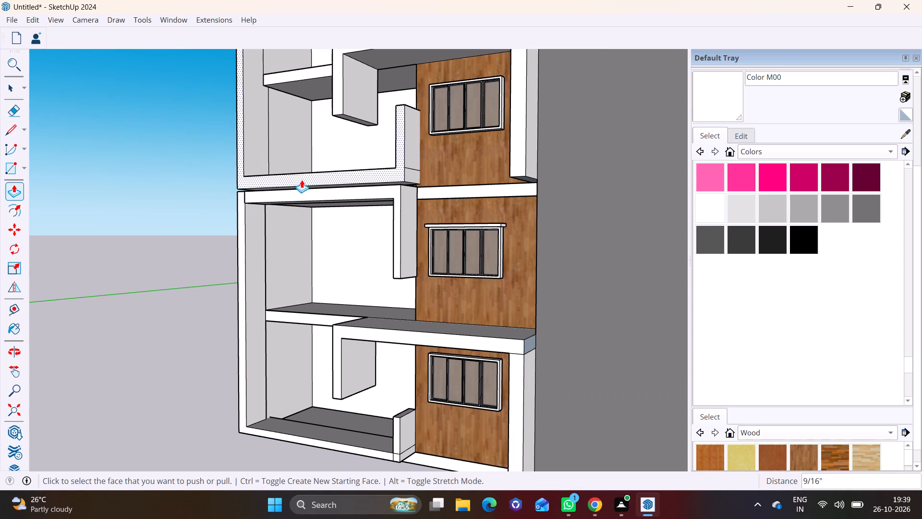
Push/Pull the middle balcony frame's front face outward about 2' 8 15/16" to line up with the top frame.
middle_drag(347, 207, 326, 302)
scroll(294, 290, down, 7)
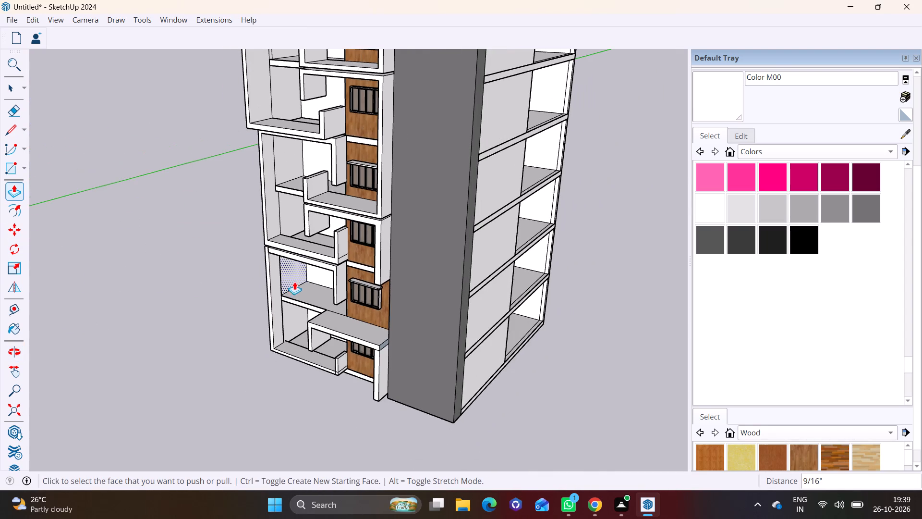
scroll(266, 174, up, 7)
click(260, 175)
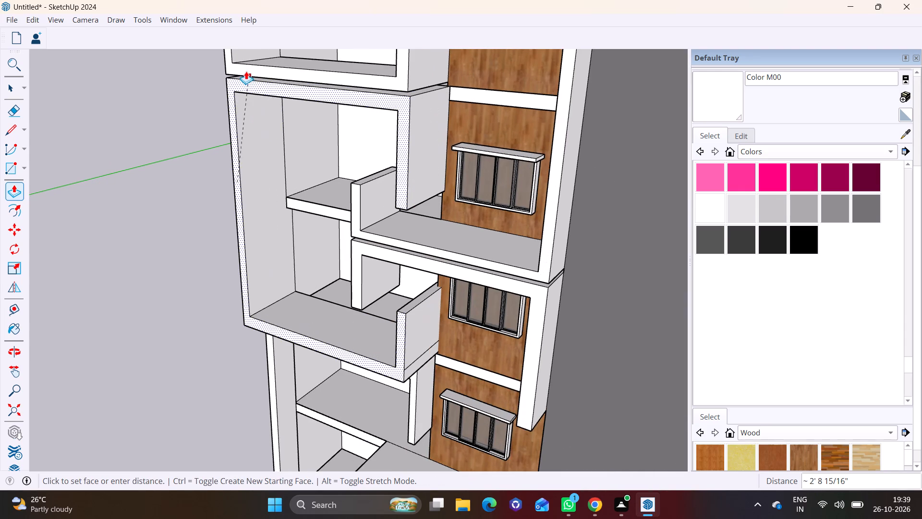
click(245, 71)
Push/Pull the bottom balcony frame's side and base front face outward to line up with the middle frame.
scroll(305, 165, down, 1)
middle_drag(351, 244, 364, 195)
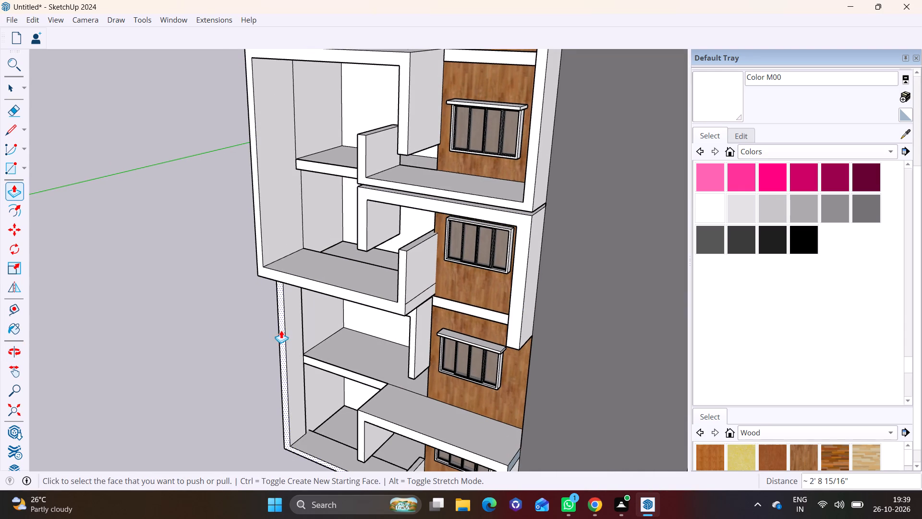
click(281, 330)
click(262, 270)
Push/Pull the bottom frame's top band and hanging wall outward about 2' 8 1/2", level with the frame above.
middle_drag(338, 333, 336, 275)
middle_drag(323, 246, 367, 190)
scroll(371, 193, up, 3)
click(422, 231)
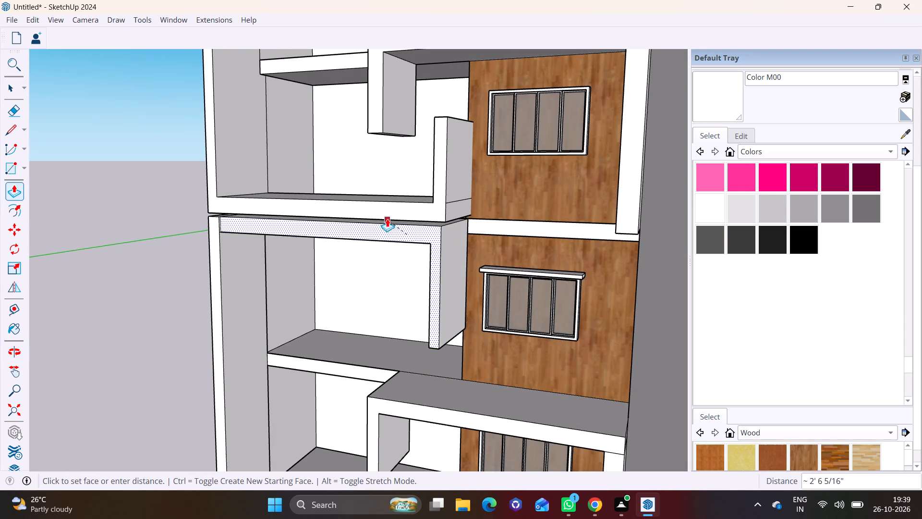
click(381, 215)
scroll(307, 232, up, 3)
scroll(322, 240, down, 3)
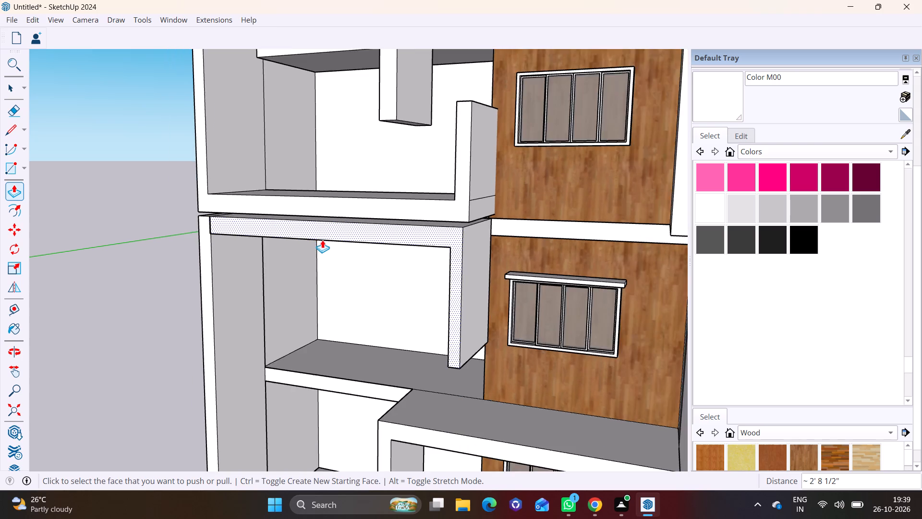
scroll(322, 240, down, 7)
key(space)
click(233, 316)
Examine the three projecting balcony frames and the whole facade from several angles, near and far.
scroll(273, 311, down, 6)
middle_drag(312, 318, 334, 313)
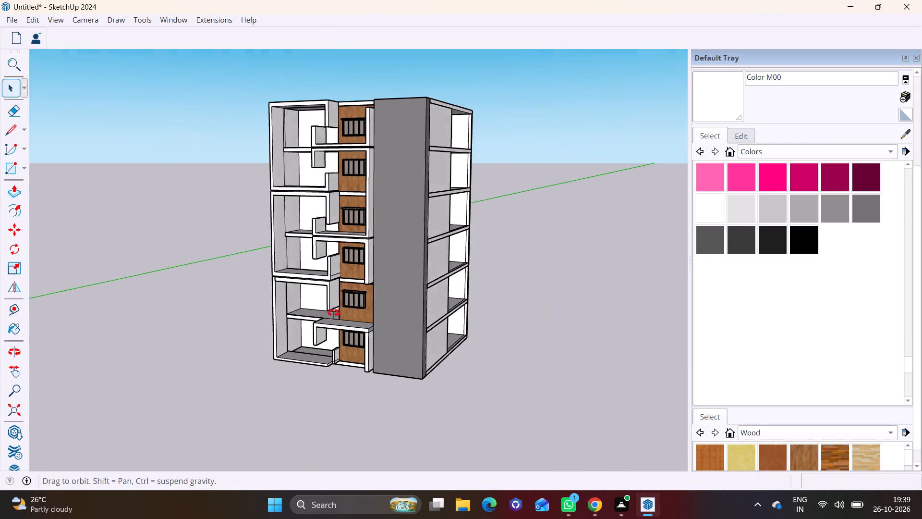
middle_drag(334, 313, 347, 324)
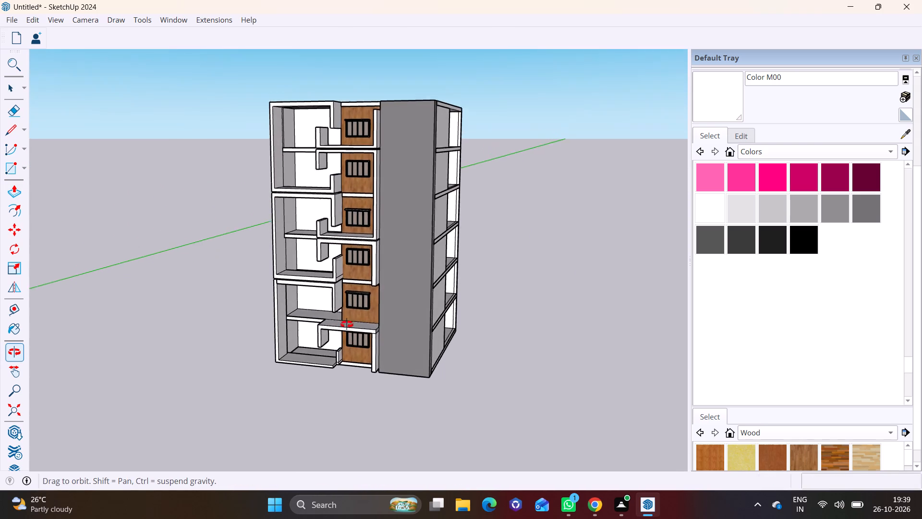
middle_drag(347, 324, 346, 323)
scroll(311, 283, up, 8)
shift+middle_drag(311, 284, 311, 286)
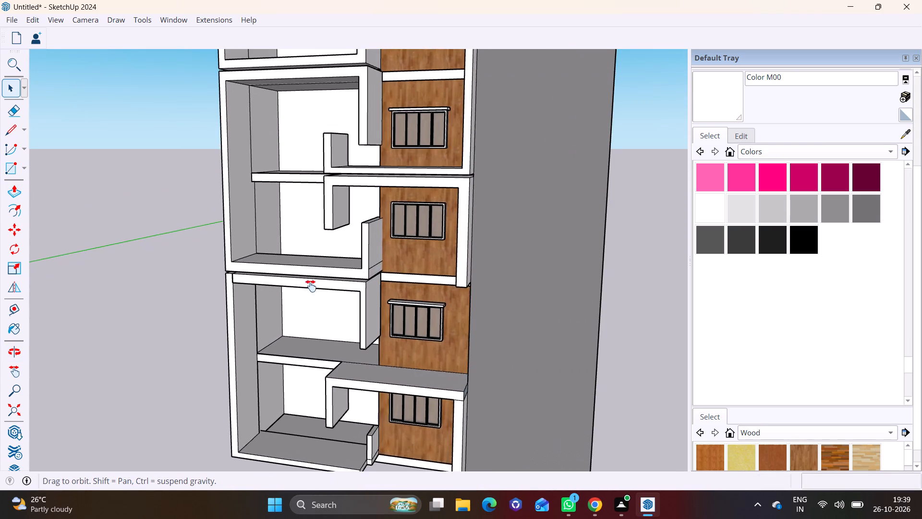
shift+middle_drag(311, 286, 300, 374)
scroll(317, 365, down, 5)
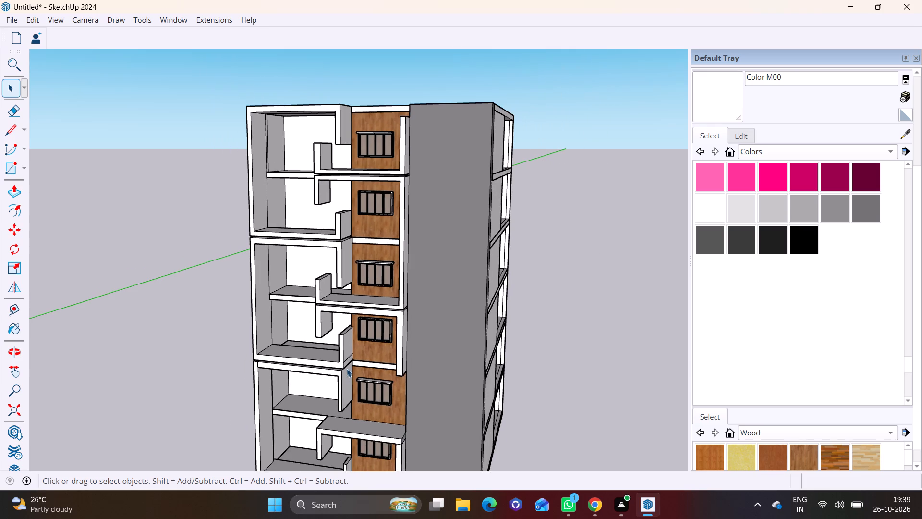
middle_drag(353, 367, 439, 304)
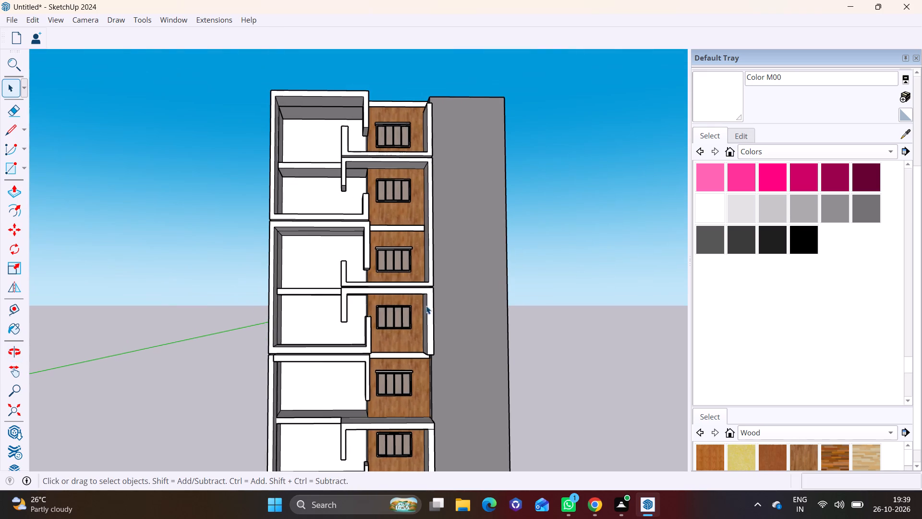
scroll(366, 317, up, 2)
shift+middle_drag(362, 325, 355, 390)
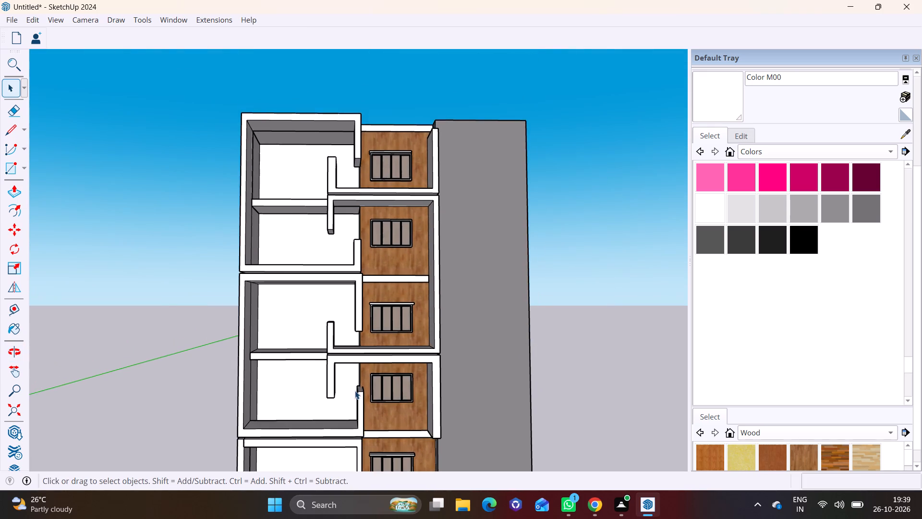
scroll(363, 371, up, 5)
scroll(338, 339, up, 2)
scroll(338, 336, down, 2)
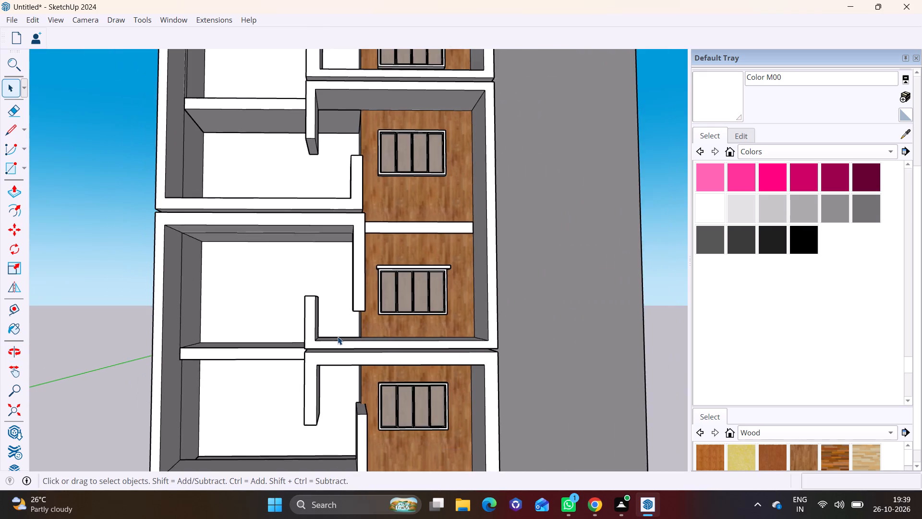
scroll(338, 336, down, 9)
shift+middle_drag(343, 328, 330, 393)
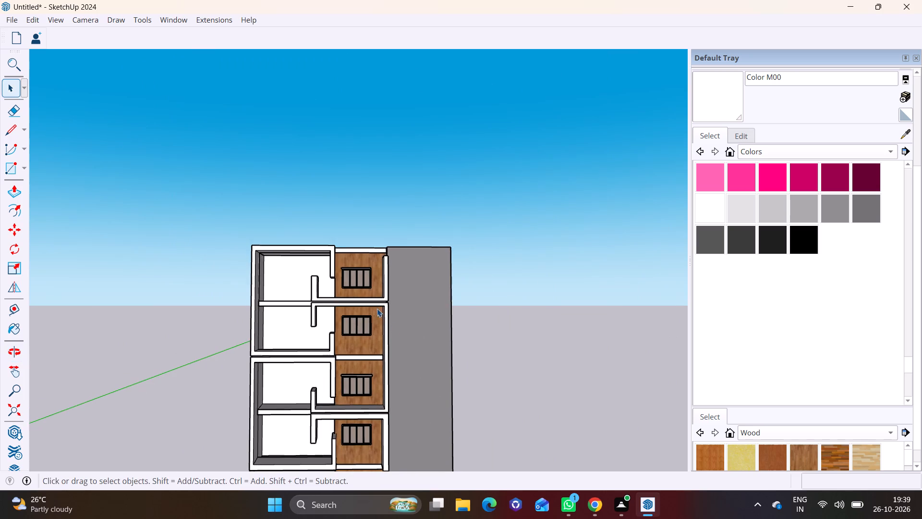
middle_drag(376, 309, 328, 365)
scroll(354, 317, up, 6)
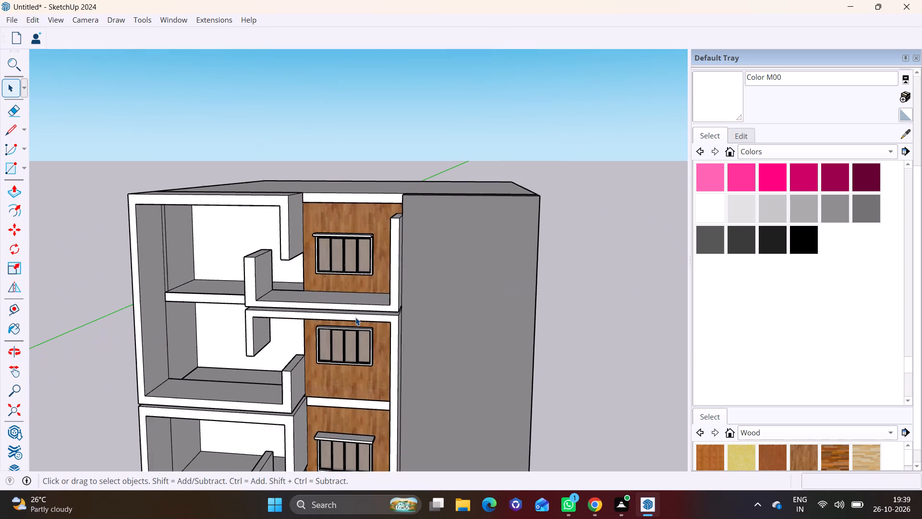
scroll(355, 317, up, 1)
scroll(365, 327, down, 19)
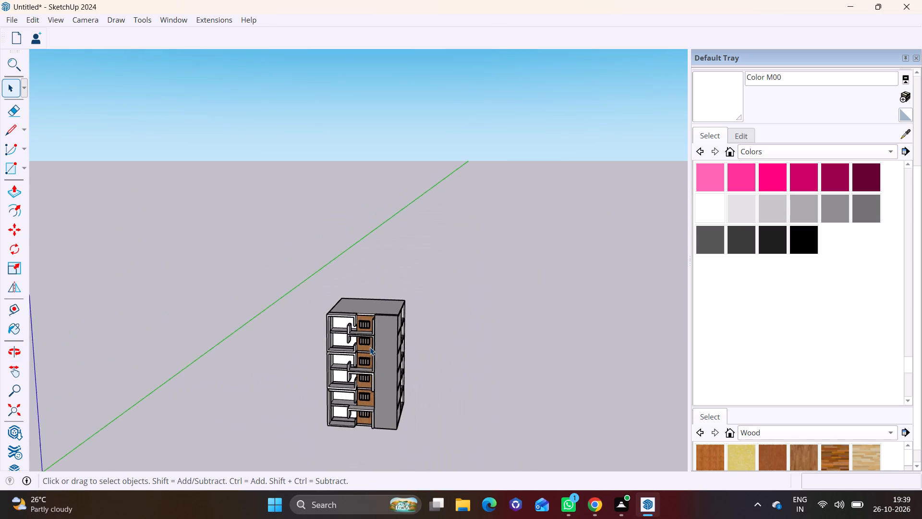
scroll(370, 347, down, 1)
scroll(375, 323, up, 10)
shift+middle_drag(354, 322, 350, 382)
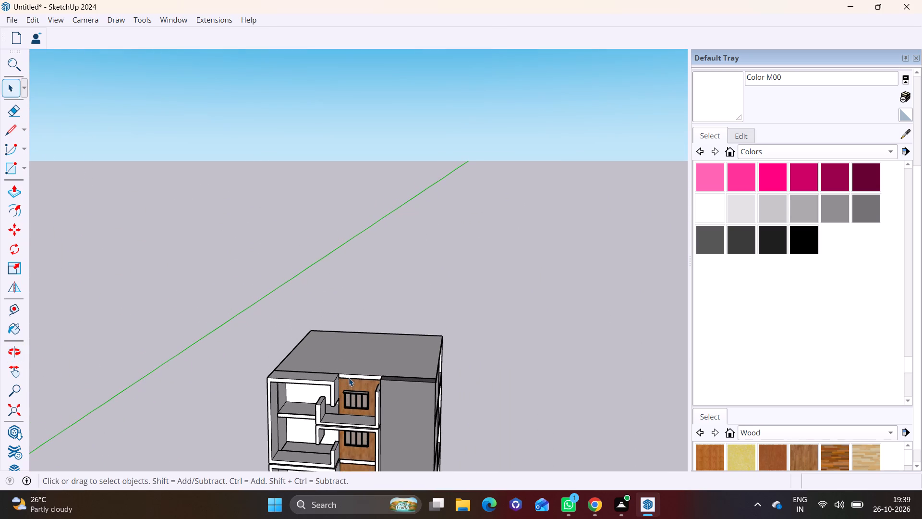
middle_drag(349, 377, 352, 346)
scroll(352, 346, up, 1)
scroll(344, 380, down, 11)
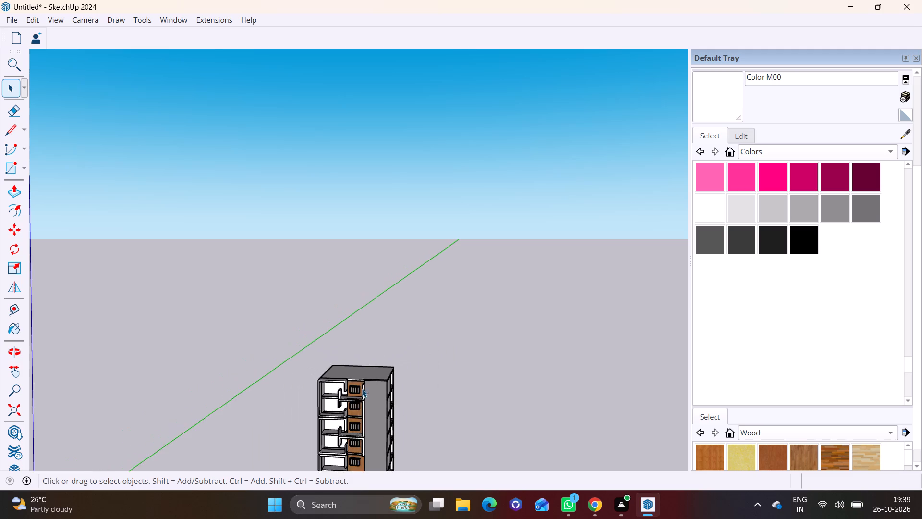
shift+middle_drag(363, 389, 360, 300)
middle_drag(354, 354, 281, 343)
scroll(334, 341, up, 7)
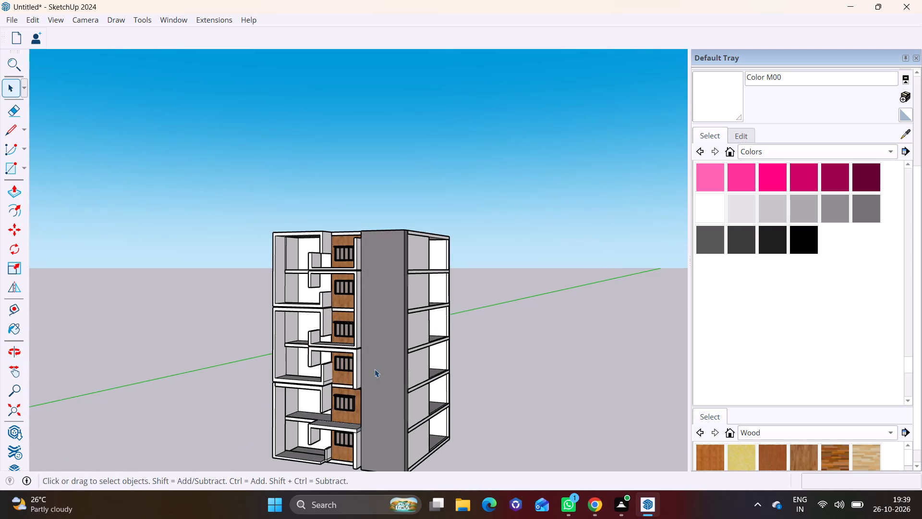
scroll(375, 398, up, 2)
shift+middle_drag(372, 397, 367, 343)
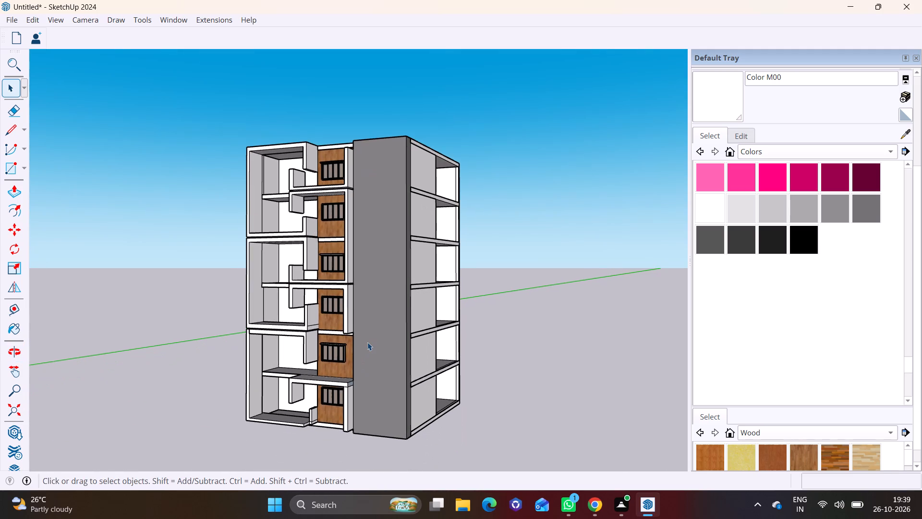
scroll(358, 343, up, 2)
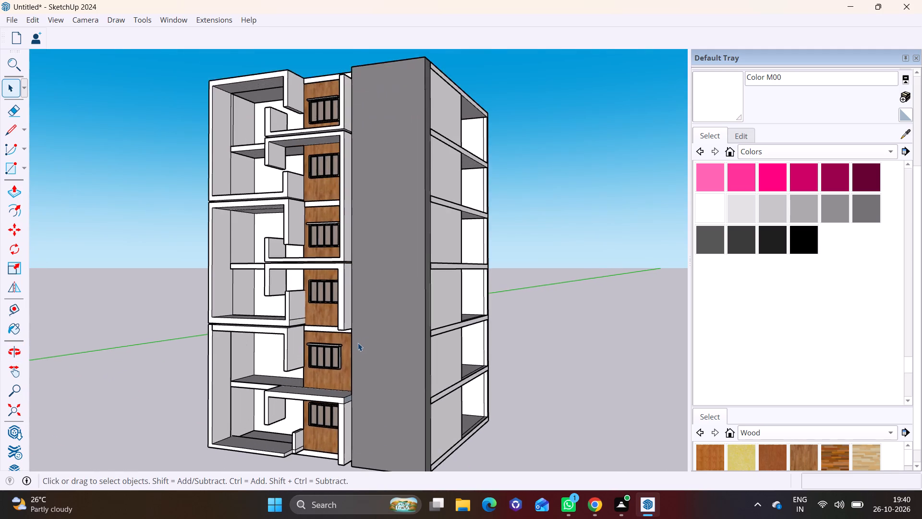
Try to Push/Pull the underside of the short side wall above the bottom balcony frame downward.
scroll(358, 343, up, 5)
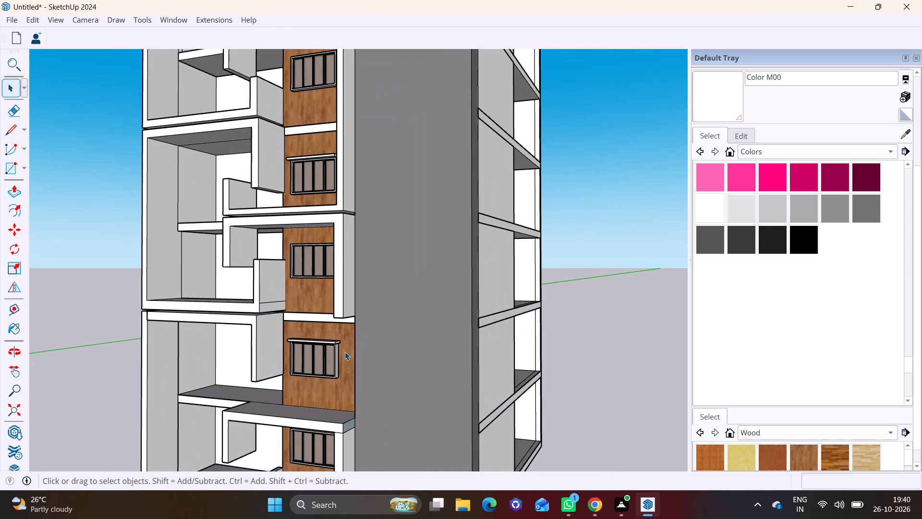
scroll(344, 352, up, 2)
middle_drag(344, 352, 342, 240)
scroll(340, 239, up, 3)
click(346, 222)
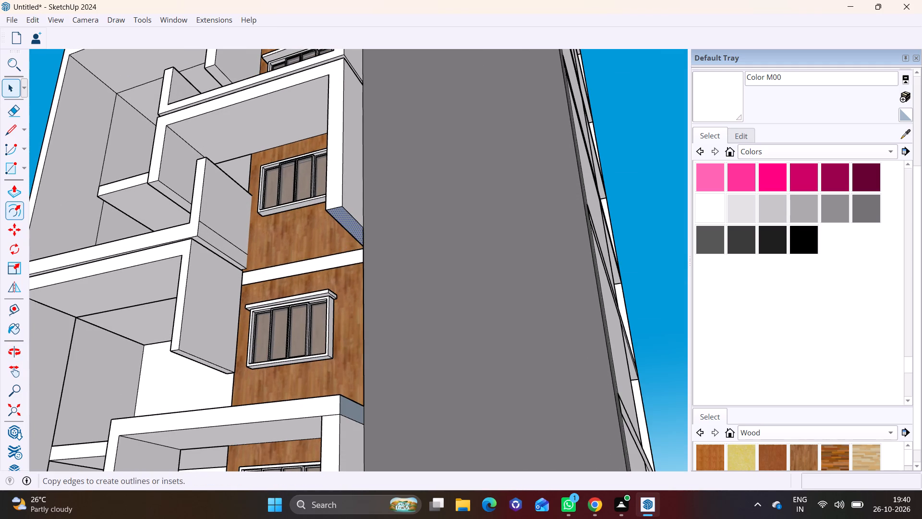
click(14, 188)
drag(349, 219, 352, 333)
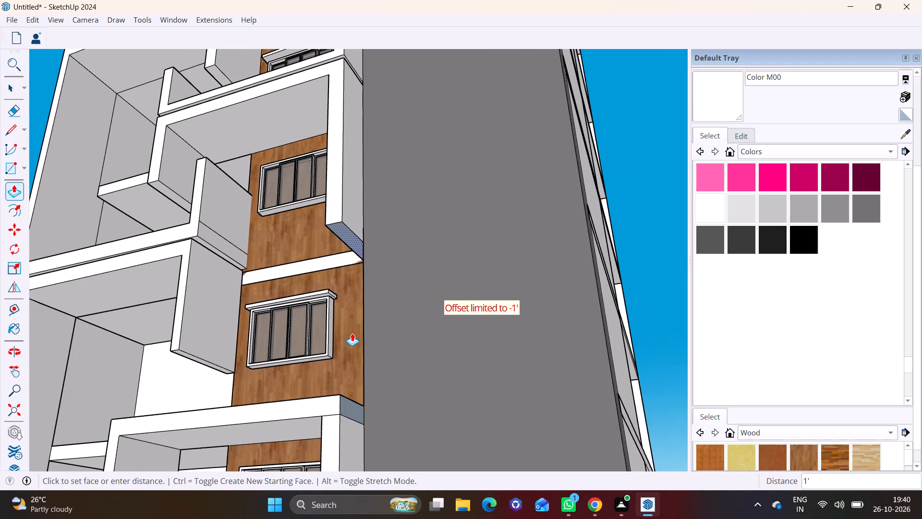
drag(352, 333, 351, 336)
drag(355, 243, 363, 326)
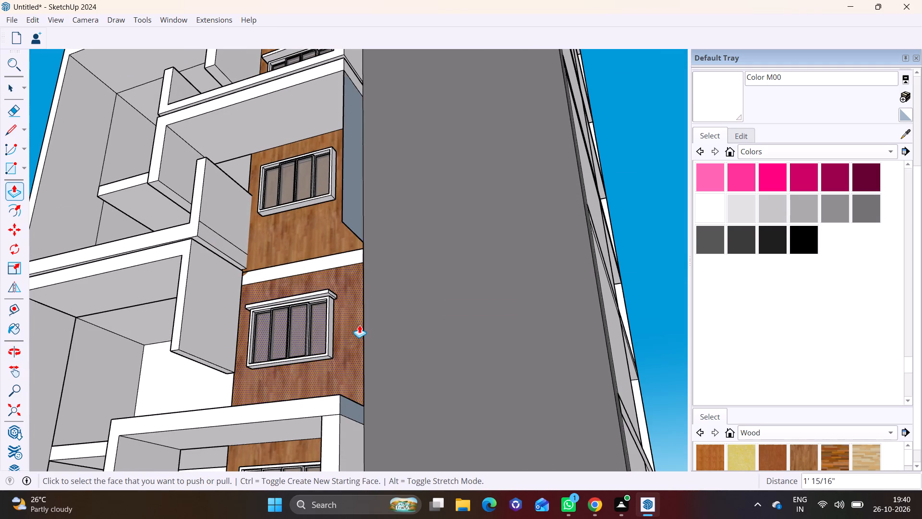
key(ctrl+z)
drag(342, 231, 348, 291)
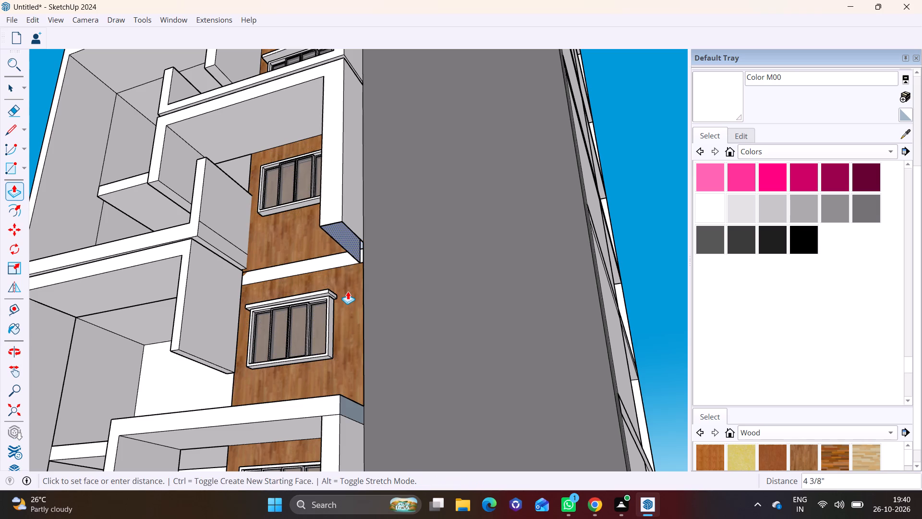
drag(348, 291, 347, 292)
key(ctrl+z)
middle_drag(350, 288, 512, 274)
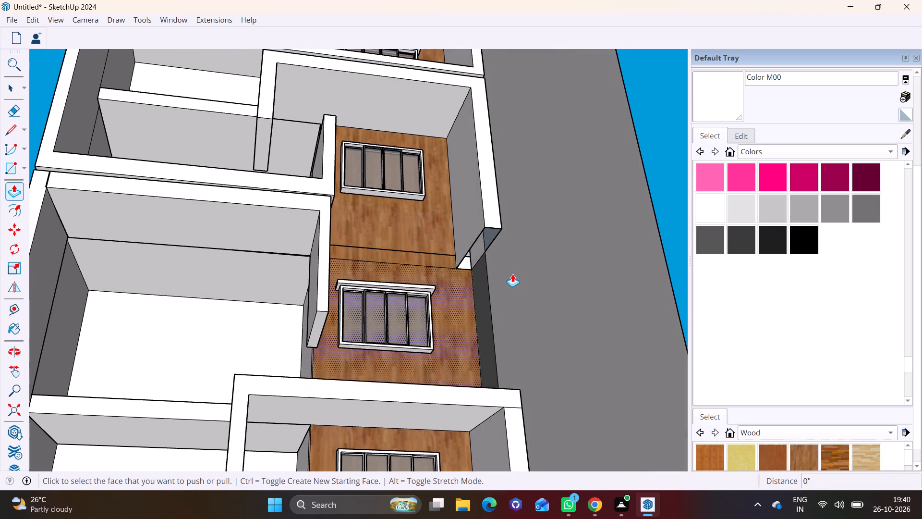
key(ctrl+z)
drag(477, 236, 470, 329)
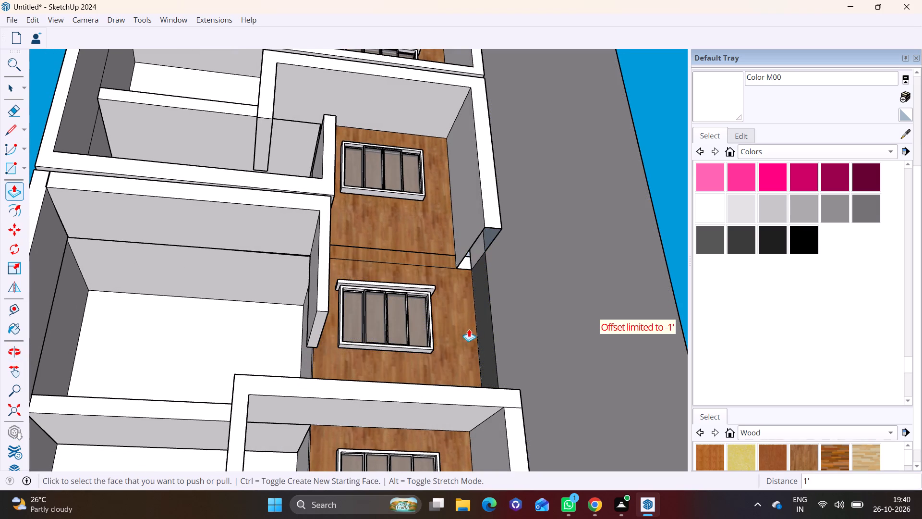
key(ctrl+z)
Push/Pull the side wall's underside down 1' and cap its open end with a rectangle about 1' 15/16" by 5' 2 5/8".
drag(472, 241, 475, 251)
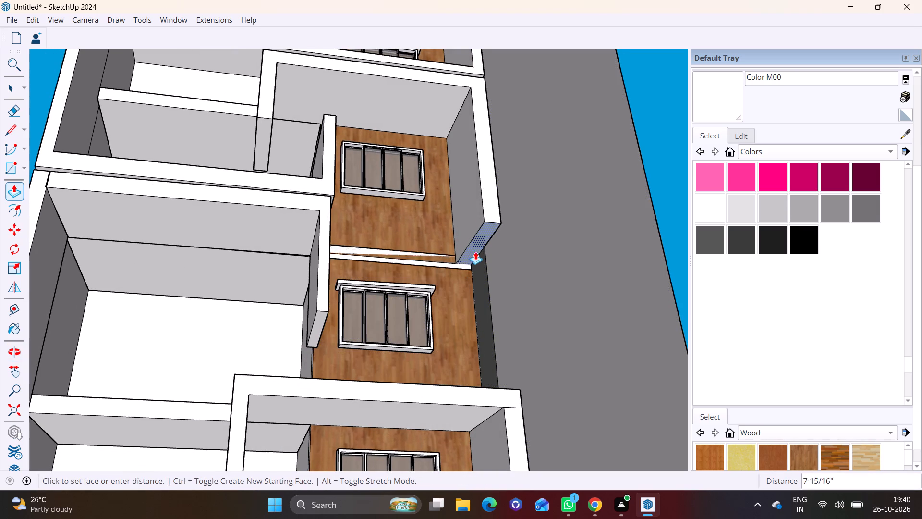
drag(475, 251, 476, 264)
scroll(468, 261, up, 3)
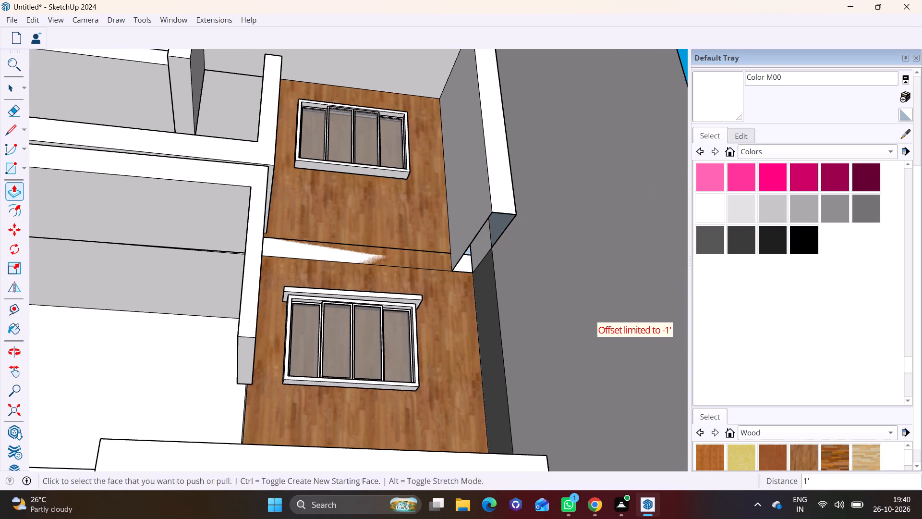
click(21, 170)
click(36, 187)
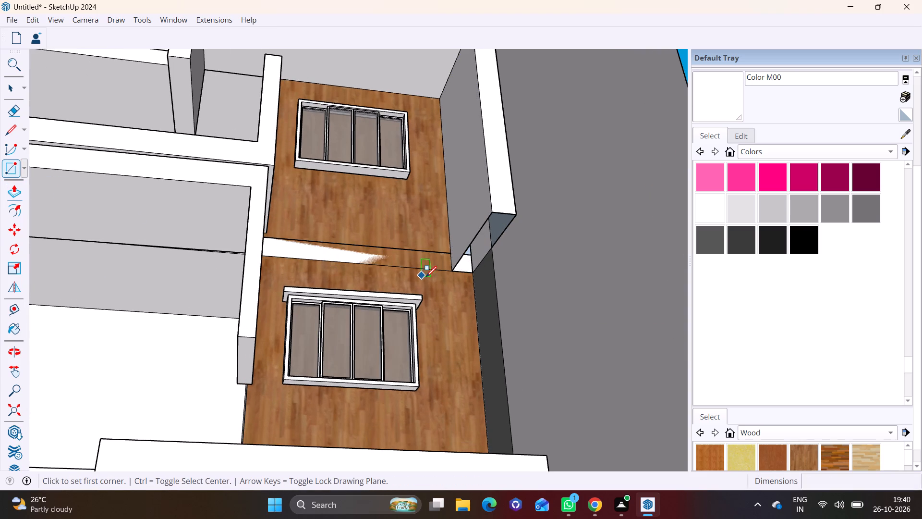
click(453, 272)
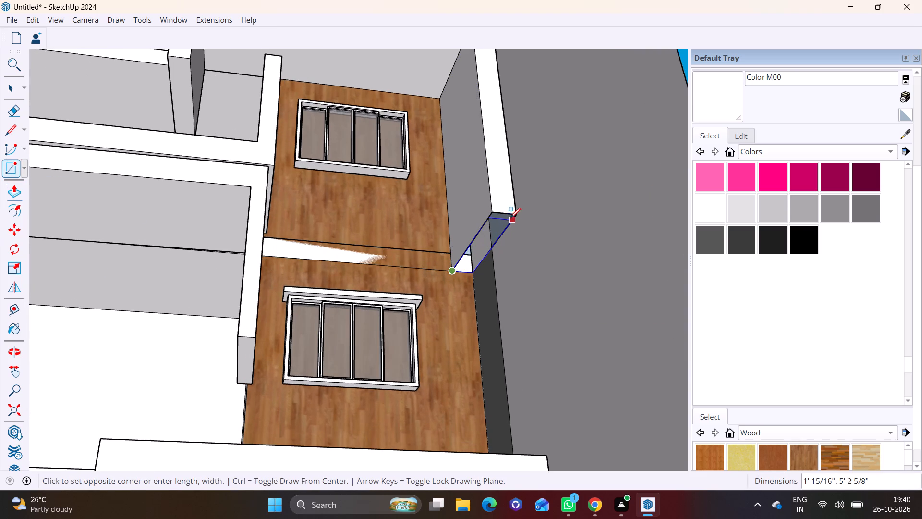
click(511, 215)
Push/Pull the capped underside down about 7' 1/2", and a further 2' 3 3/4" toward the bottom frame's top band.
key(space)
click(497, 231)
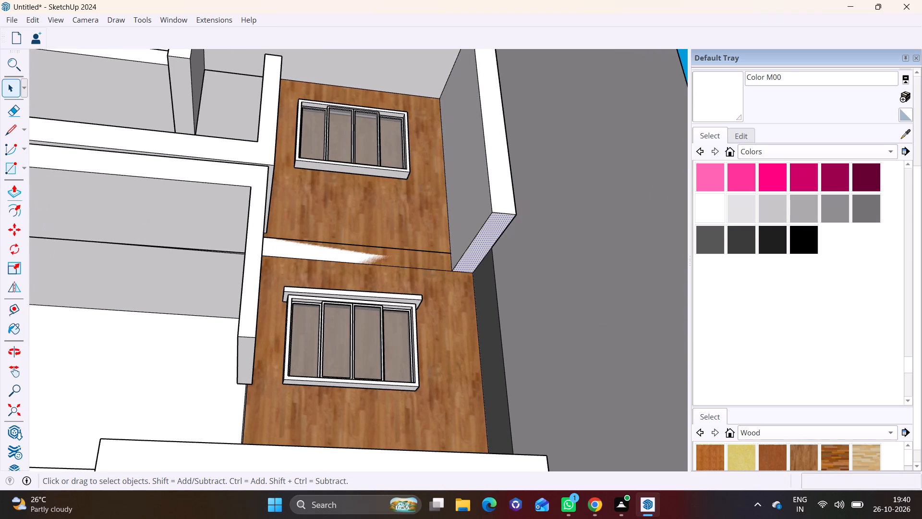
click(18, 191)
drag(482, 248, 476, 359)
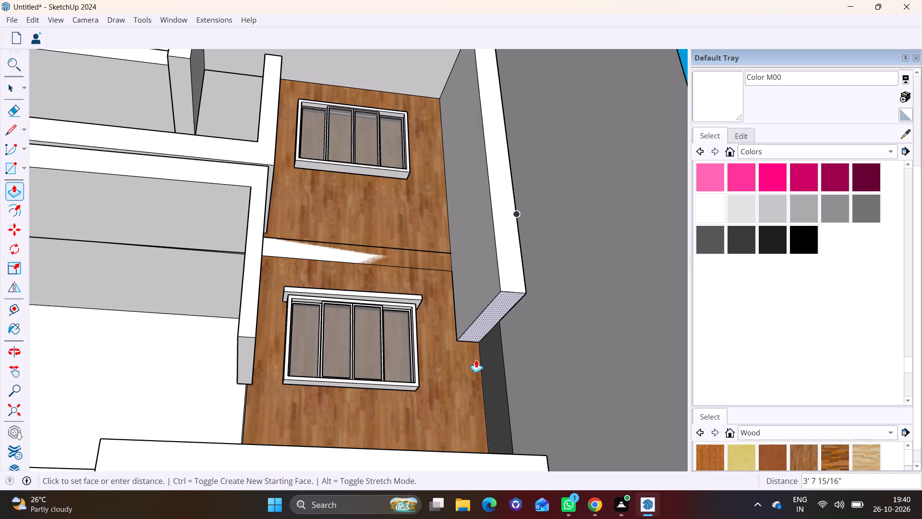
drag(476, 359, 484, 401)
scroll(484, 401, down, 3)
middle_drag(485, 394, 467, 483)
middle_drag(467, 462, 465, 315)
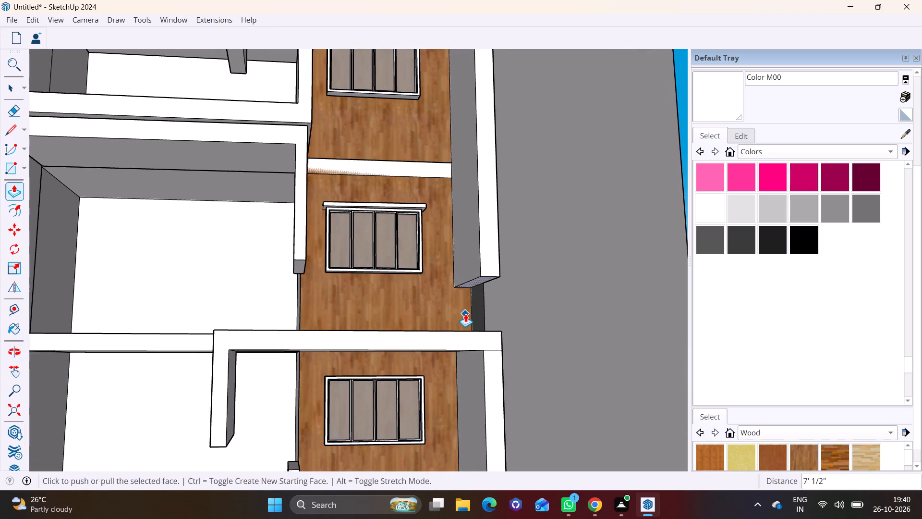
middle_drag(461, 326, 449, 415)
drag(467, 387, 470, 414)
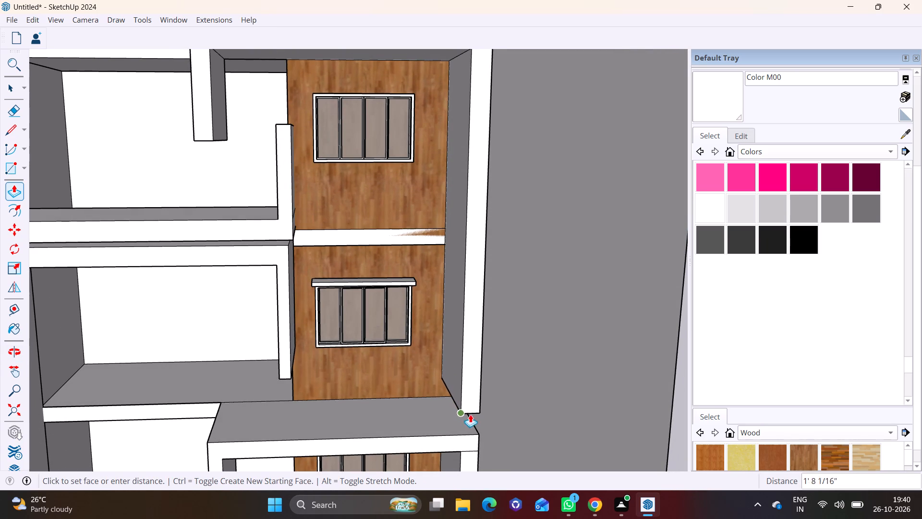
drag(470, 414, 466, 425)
Examine the lengthened side wall against the bottom frame and the rest of the facade from several angles.
middle_drag(466, 413, 467, 364)
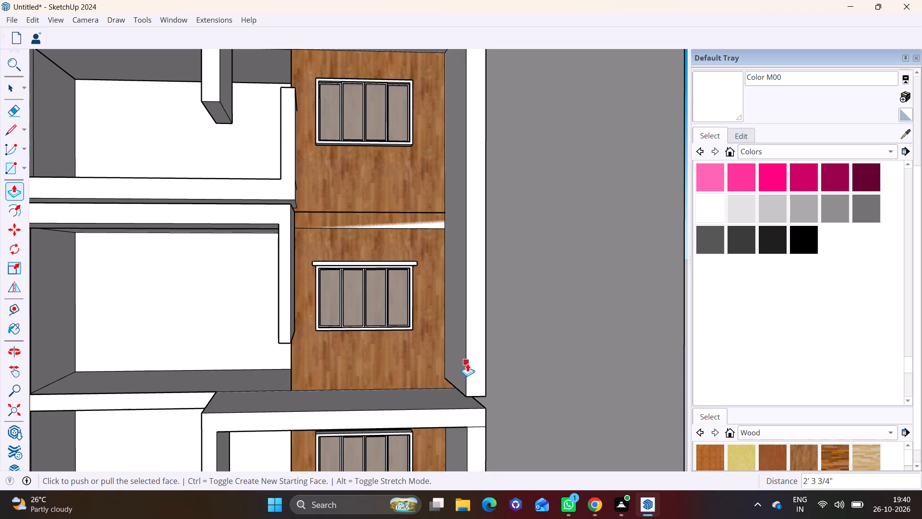
middle_drag(442, 360, 479, 342)
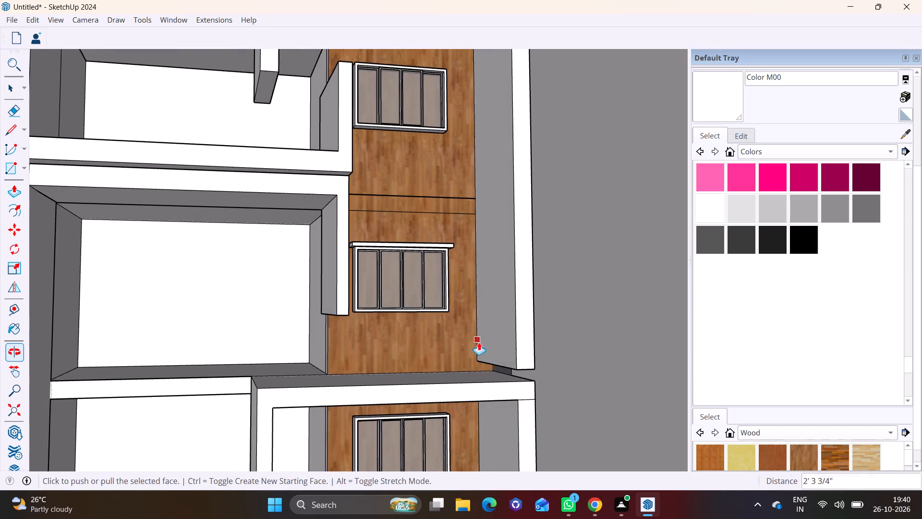
scroll(499, 362, up, 1)
middle_click(499, 362)
scroll(440, 342, down, 13)
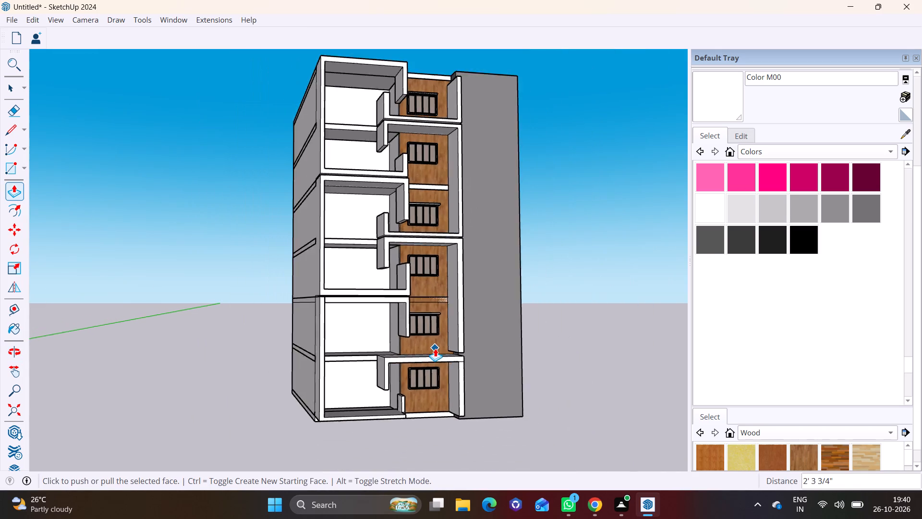
scroll(435, 348, down, 6)
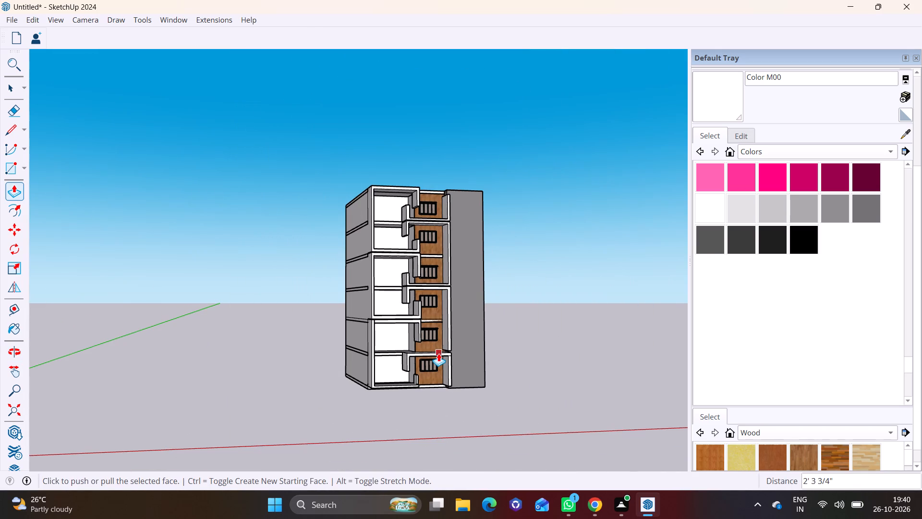
scroll(440, 346, up, 3)
middle_drag(440, 346, 374, 325)
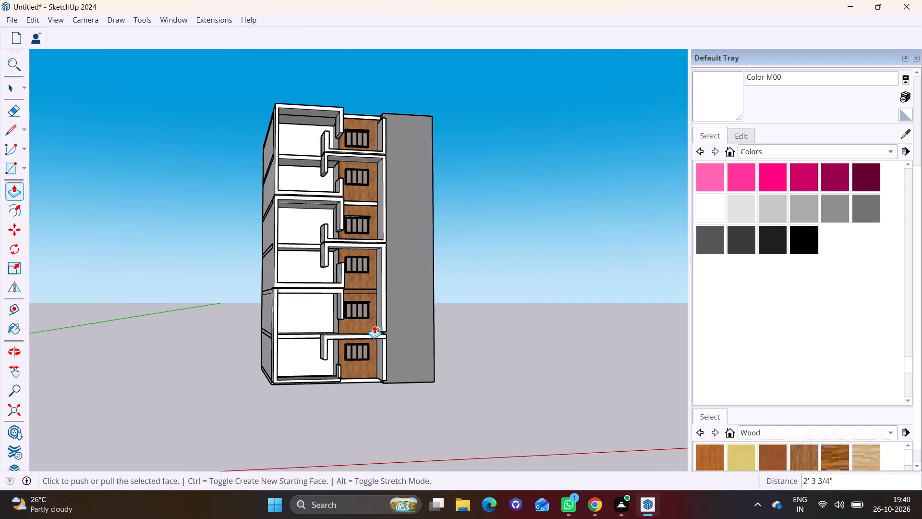
scroll(372, 325, up, 4)
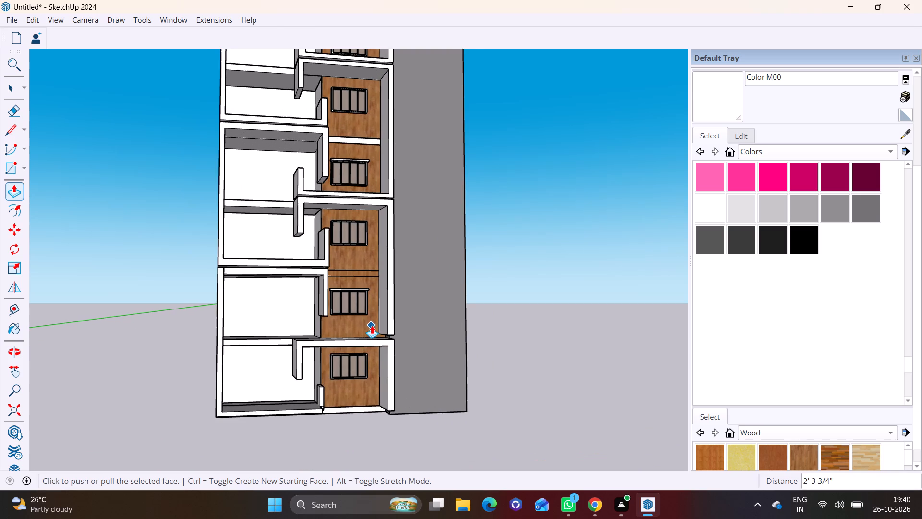
scroll(374, 329, up, 1)
middle_drag(374, 329, 406, 330)
scroll(389, 375, up, 2)
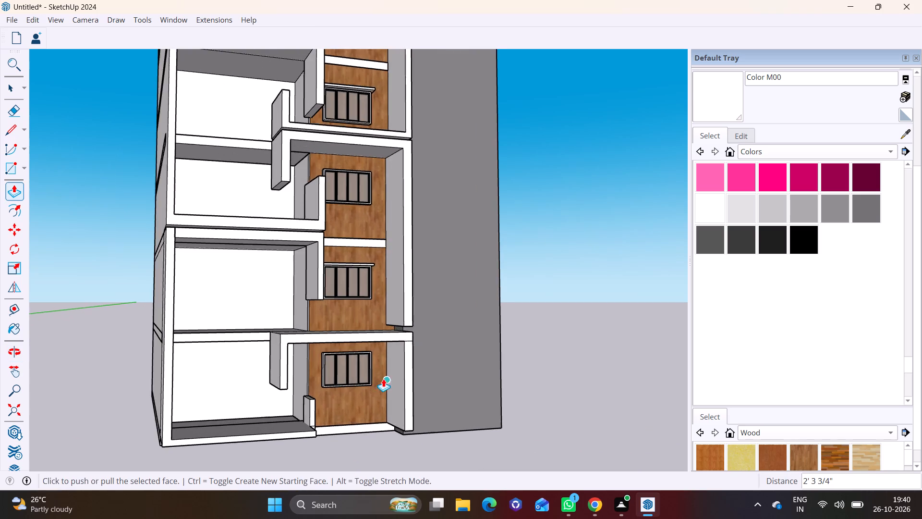
middle_drag(381, 381, 329, 263)
scroll(210, 376, up, 1)
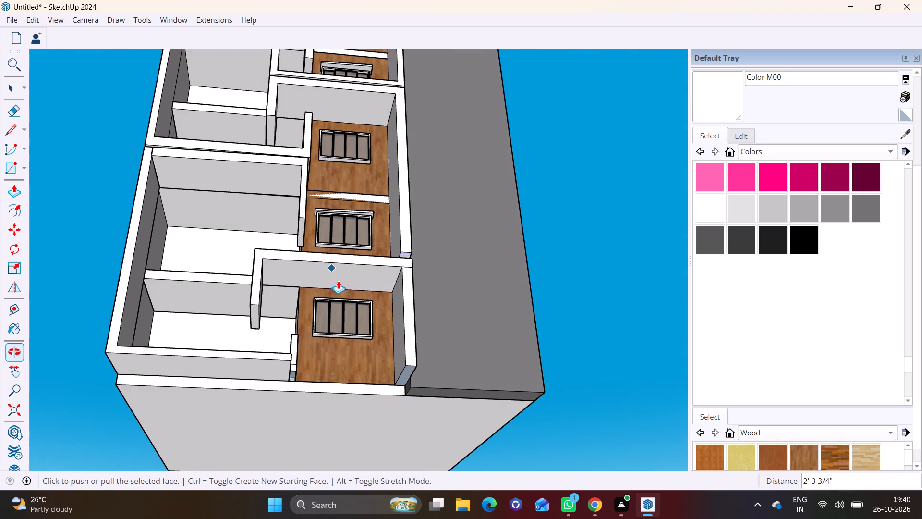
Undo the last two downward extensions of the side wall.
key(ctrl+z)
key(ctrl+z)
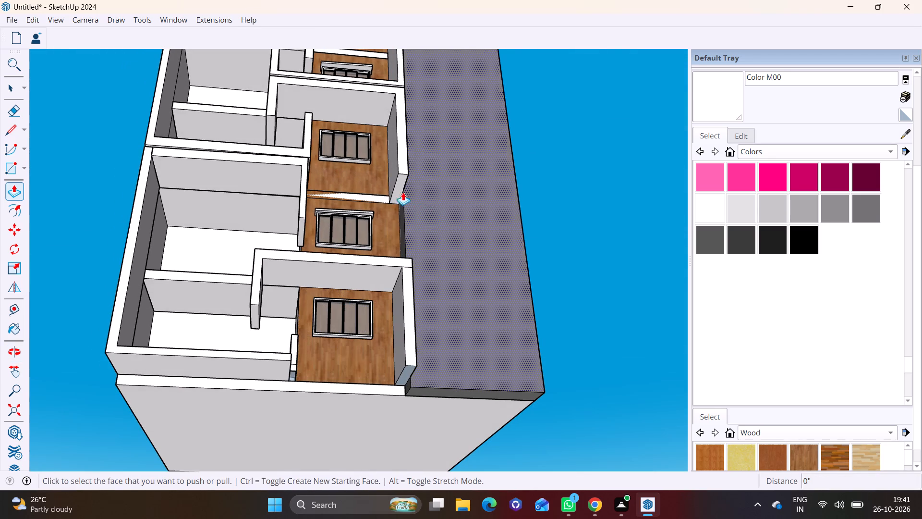
Push/Pull the side wall's capped underside down about 8' 1 3/4" toward the bottom frame's top band.
click(397, 191)
click(397, 257)
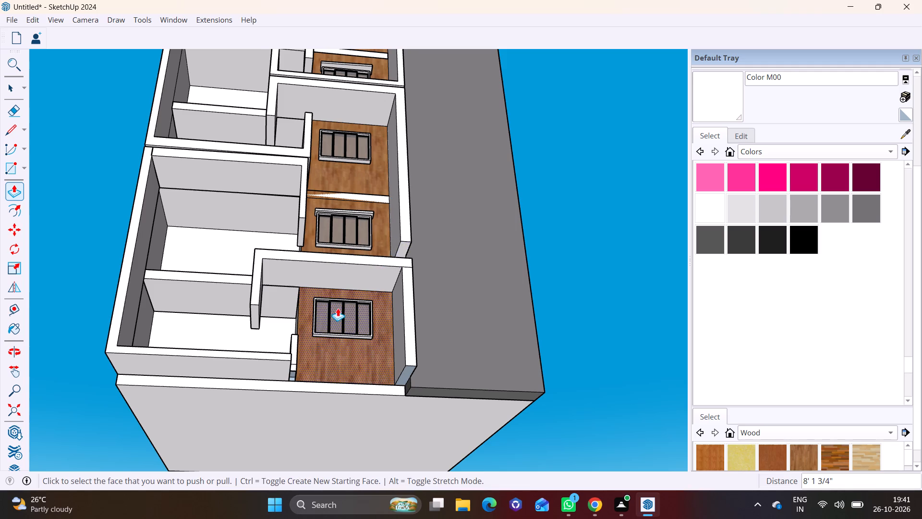
Push/Pull both front faces of the low wall at the bottom balcony's base outward about 2' 9 1/16", level with the base band.
middle_drag(318, 334, 320, 284)
middle_drag(319, 294, 251, 372)
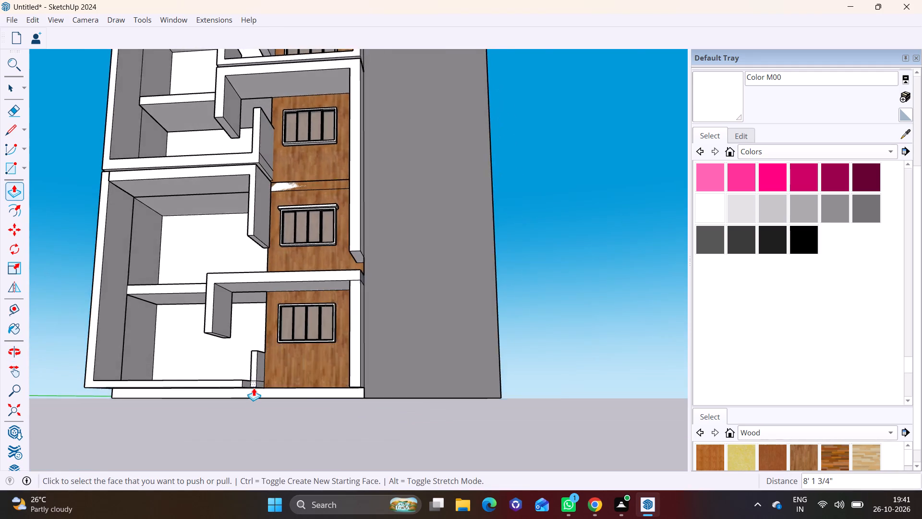
scroll(254, 388, up, 9)
shift+middle_drag(257, 382, 276, 324)
scroll(276, 322, up, 4)
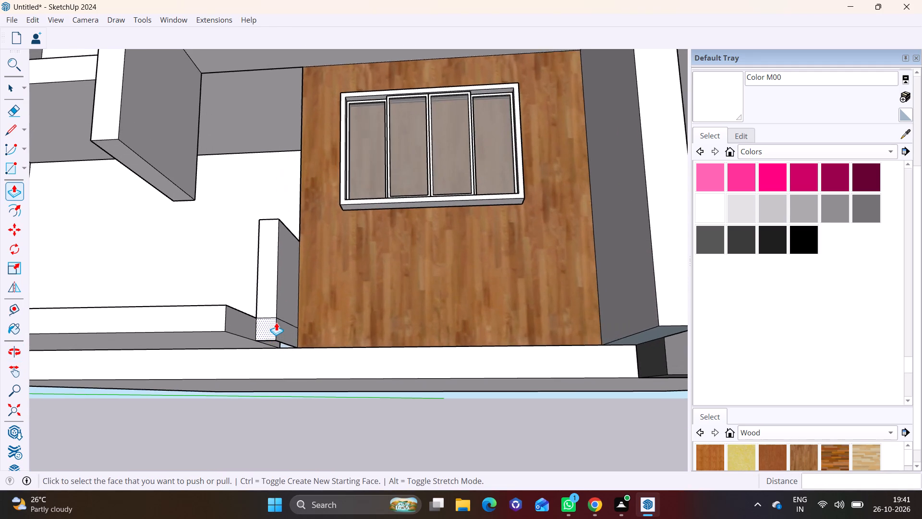
click(272, 328)
click(230, 328)
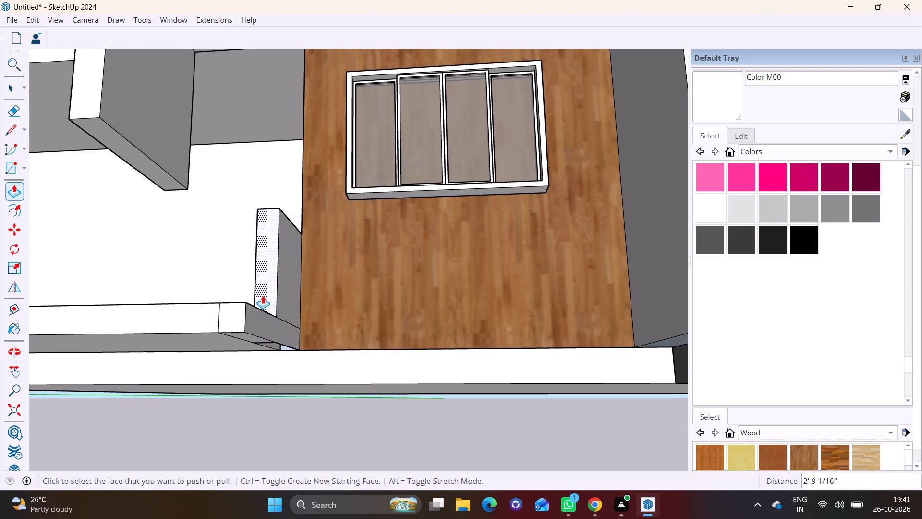
click(269, 282)
click(241, 301)
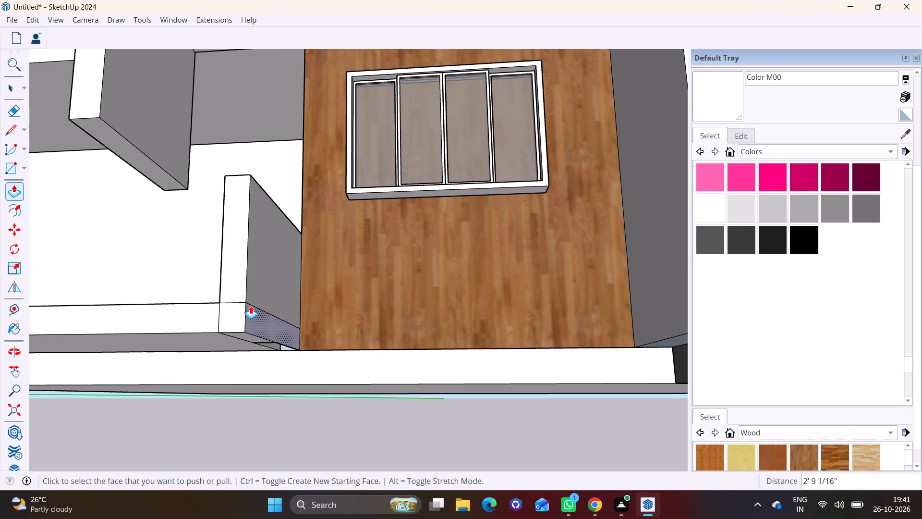
Examine the low wall's junction with the base band, and the side wall's end above the bottom frame.
scroll(251, 306, up, 4)
scroll(243, 305, up, 20)
scroll(243, 305, up, 20)
scroll(243, 305, up, 20)
scroll(243, 305, down, 1)
scroll(243, 305, up, 13)
scroll(243, 305, down, 1)
scroll(243, 305, up, 20)
scroll(243, 305, up, 20)
scroll(243, 305, up, 3)
scroll(243, 308, down, 1)
scroll(243, 308, up, 1)
scroll(243, 309, down, 1)
scroll(243, 309, up, 1)
scroll(243, 309, down, 1)
scroll(243, 309, up, 2)
scroll(243, 309, down, 4)
key(space)
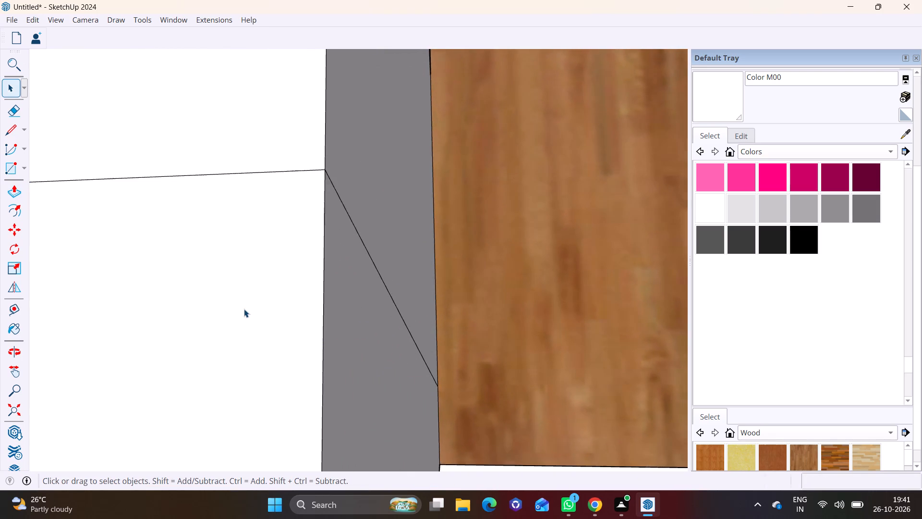
scroll(244, 309, down, 20)
scroll(244, 309, down, 14)
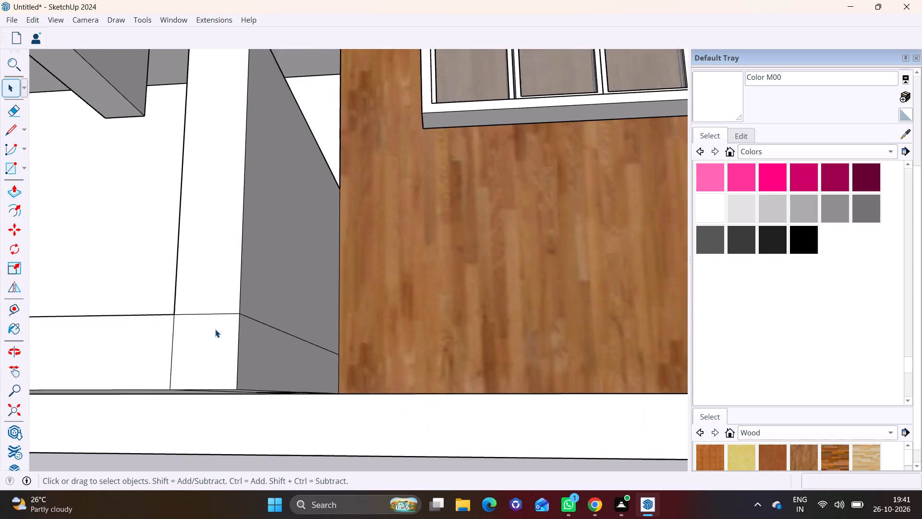
scroll(215, 329, down, 10)
middle_drag(224, 330, 218, 390)
scroll(218, 360, down, 6)
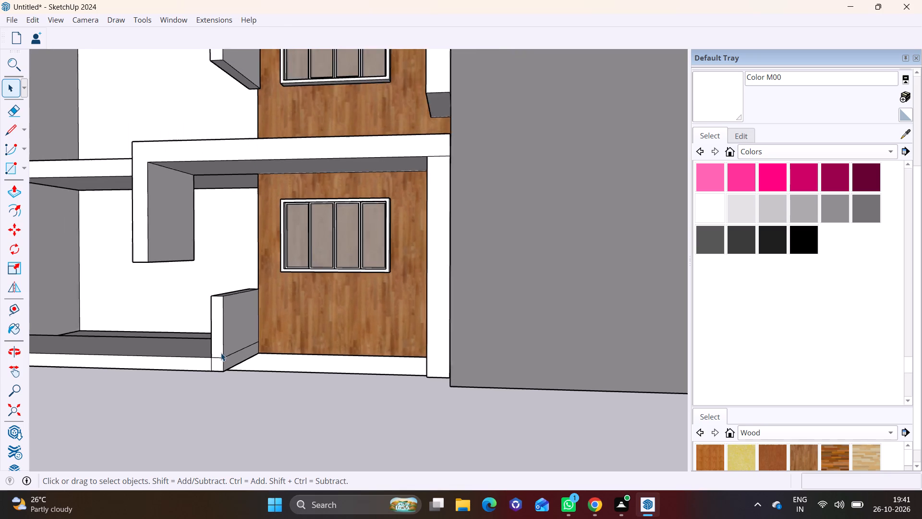
scroll(221, 353, down, 1)
shift+middle_drag(226, 349, 174, 366)
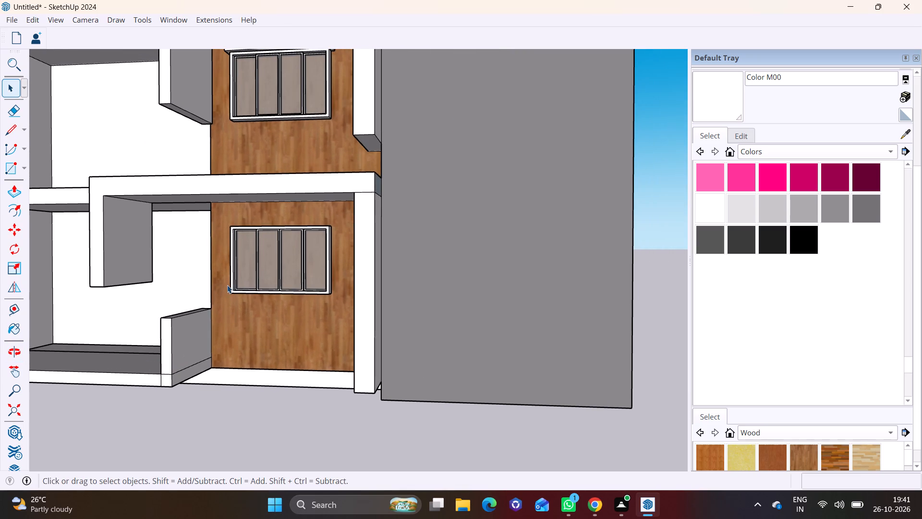
shift+middle_drag(219, 296, 232, 368)
shift+scroll(219, 307, up, 1)
scroll(234, 319, down, 5)
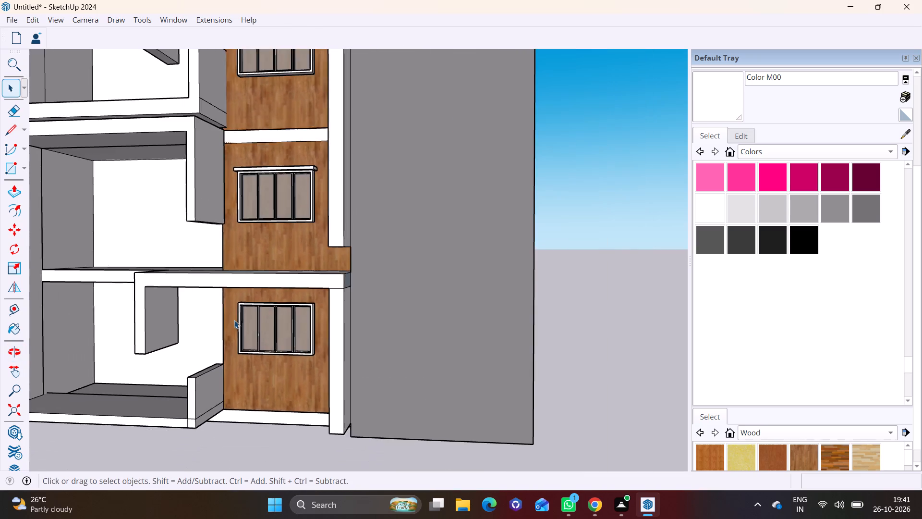
scroll(234, 320, down, 3)
middle_drag(235, 324, 270, 372)
scroll(315, 346, up, 5)
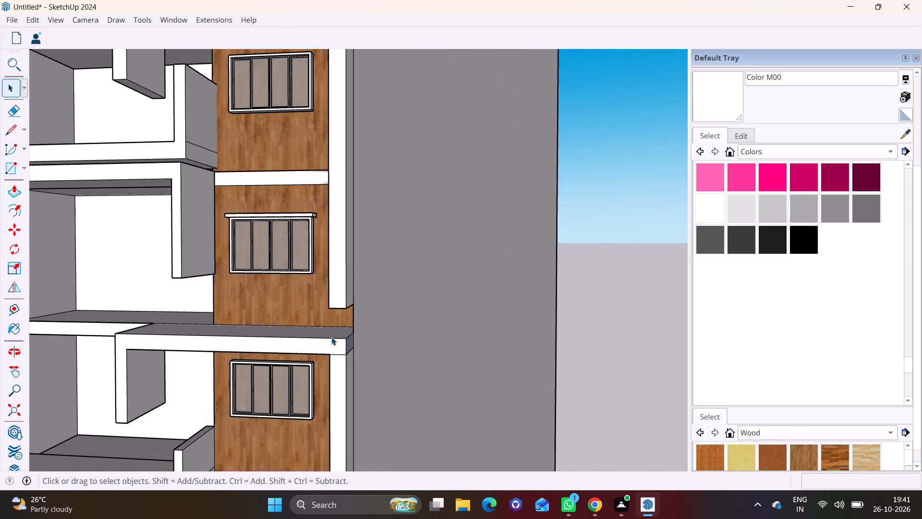
Push/Pull the side wall's underside down about 1' 5 1/2" toward the top band of the bottom frame.
middle_drag(331, 337, 340, 249)
scroll(337, 266, up, 7)
click(367, 237)
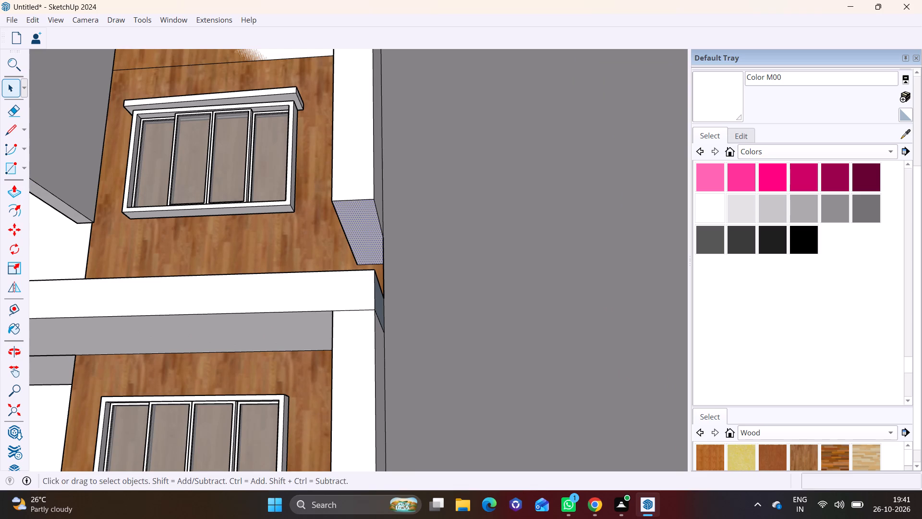
drag(11, 190, 15, 191)
click(365, 224)
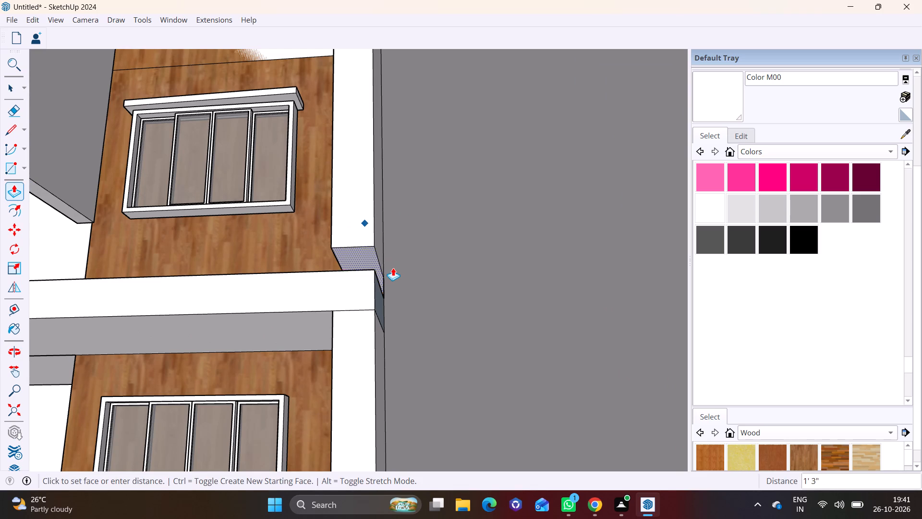
middle_drag(392, 268, 382, 372)
click(380, 373)
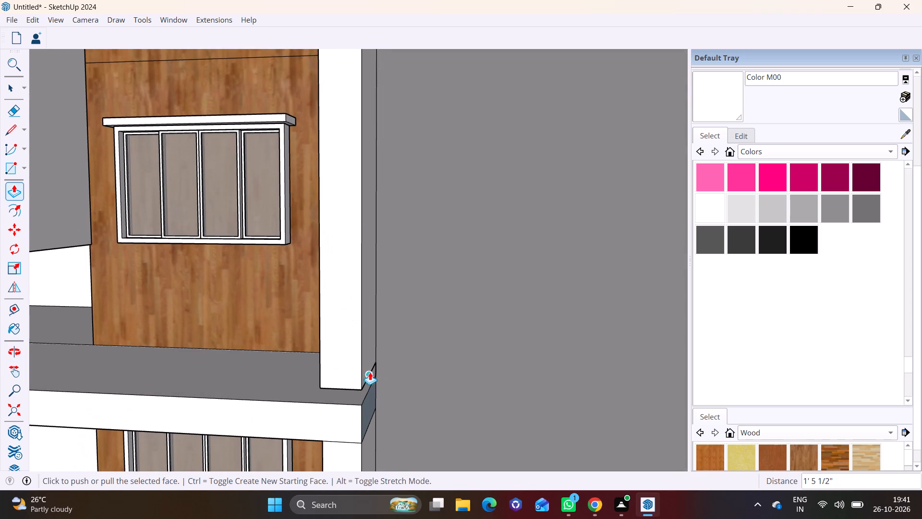
key(space)
Push/Pull the side wall's front face to line up with the front of the bottom frame's top band.
click(339, 351)
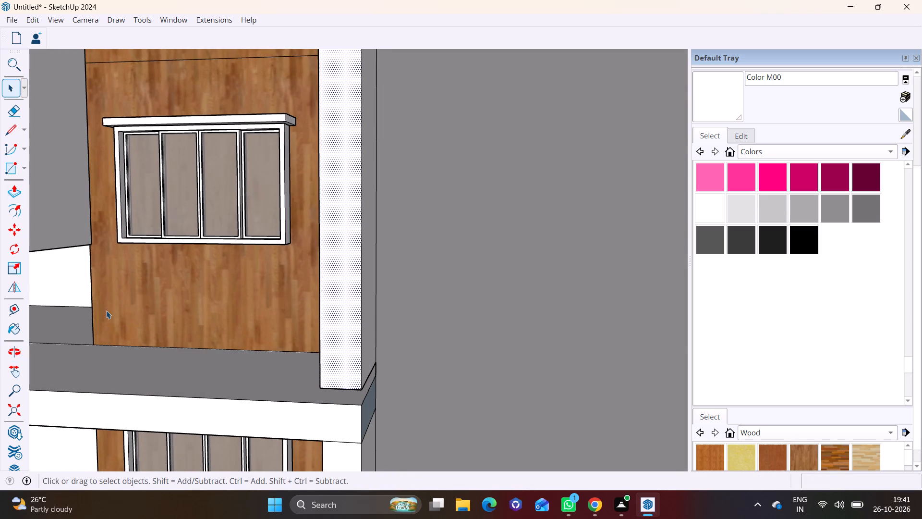
click(14, 193)
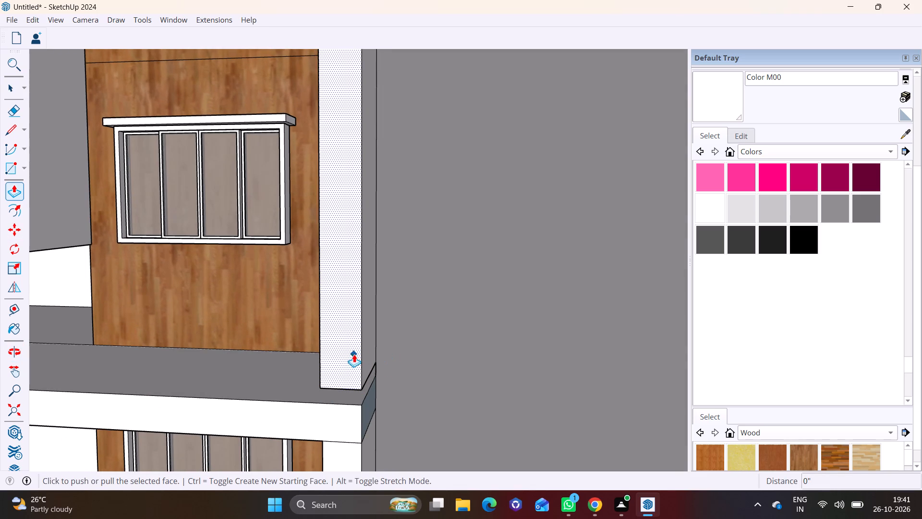
click(354, 354)
click(361, 420)
Draw a line across the side wall's inner face just above its lower end, marking off a bottom strip.
scroll(317, 372, down, 4)
middle_drag(326, 374, 356, 395)
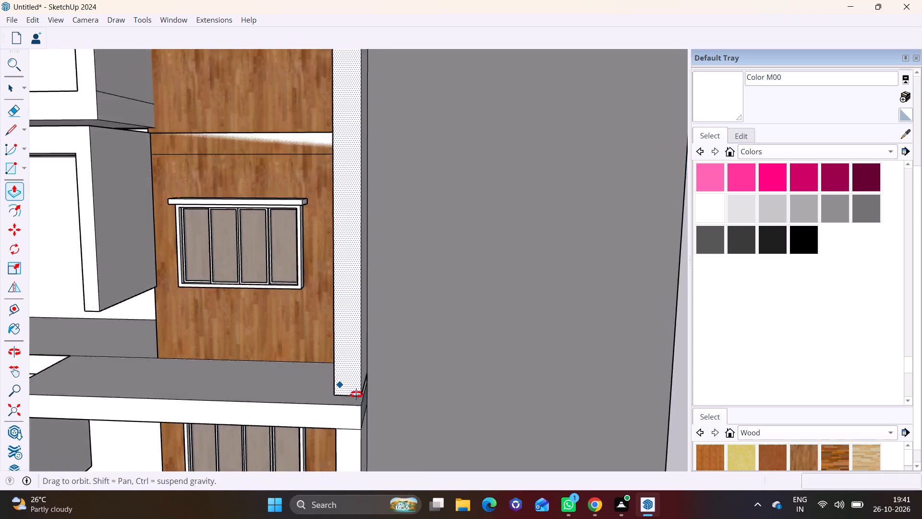
middle_drag(356, 395, 512, 410)
scroll(510, 406, down, 1)
scroll(473, 395, up, 5)
middle_drag(463, 383, 420, 310)
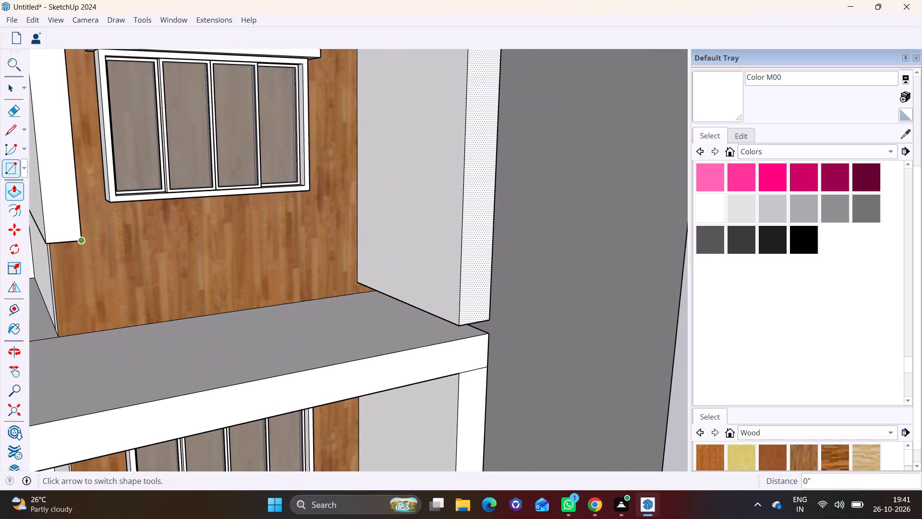
click(9, 132)
click(359, 252)
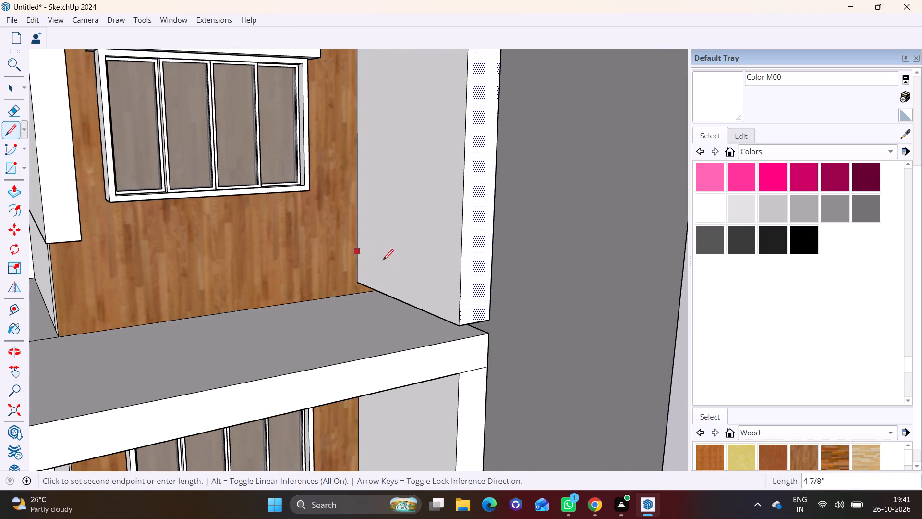
click(465, 283)
Push/Pull the marked bottom strip across the wood-clad bay, ending in line with the outer end of the frame below.
key(space)
click(424, 297)
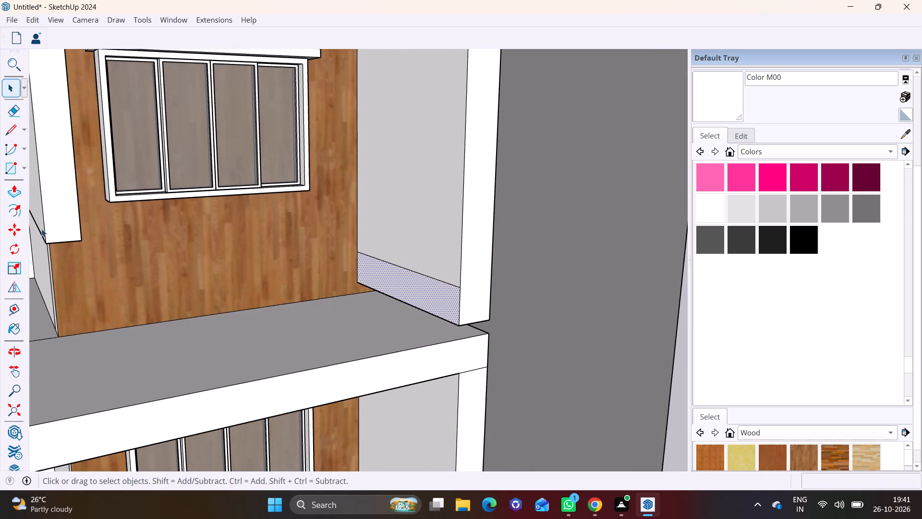
click(13, 186)
click(419, 284)
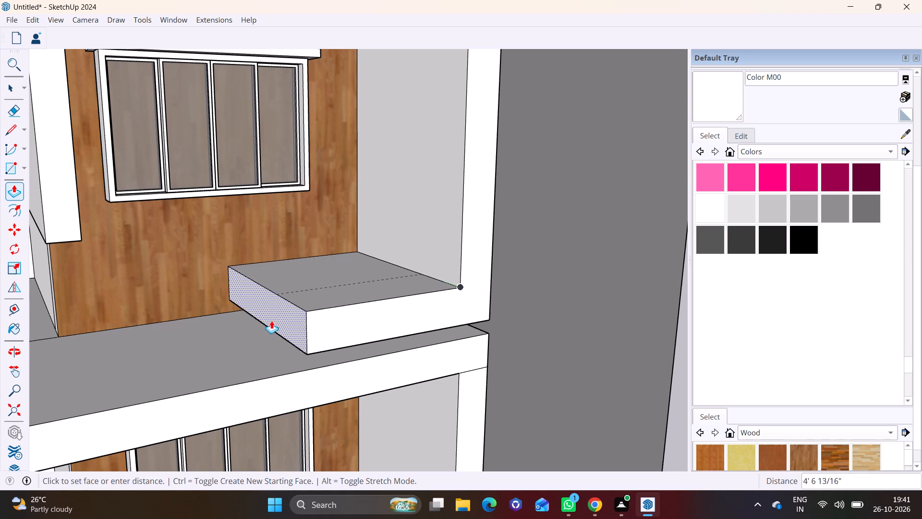
scroll(267, 323, down, 6)
shift+middle_drag(110, 362, 230, 362)
drag(280, 342, 226, 362)
click(211, 362)
click(153, 370)
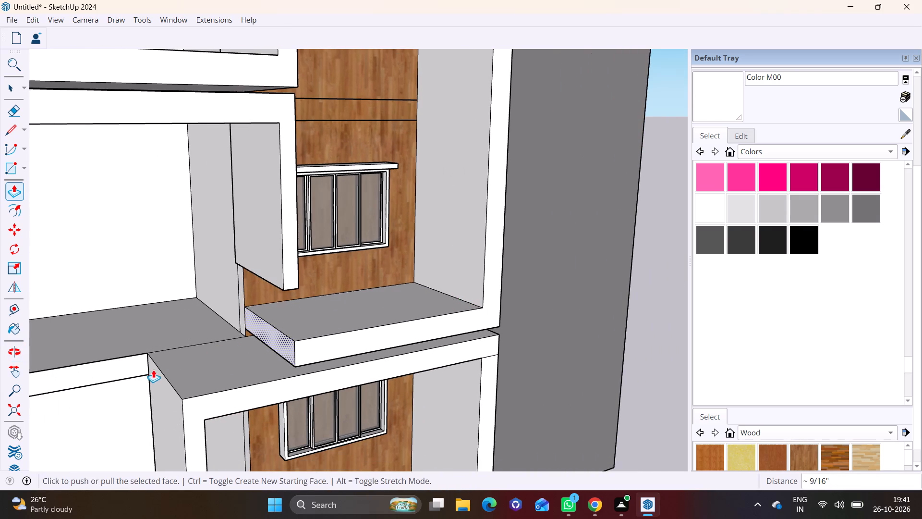
drag(281, 338, 176, 406)
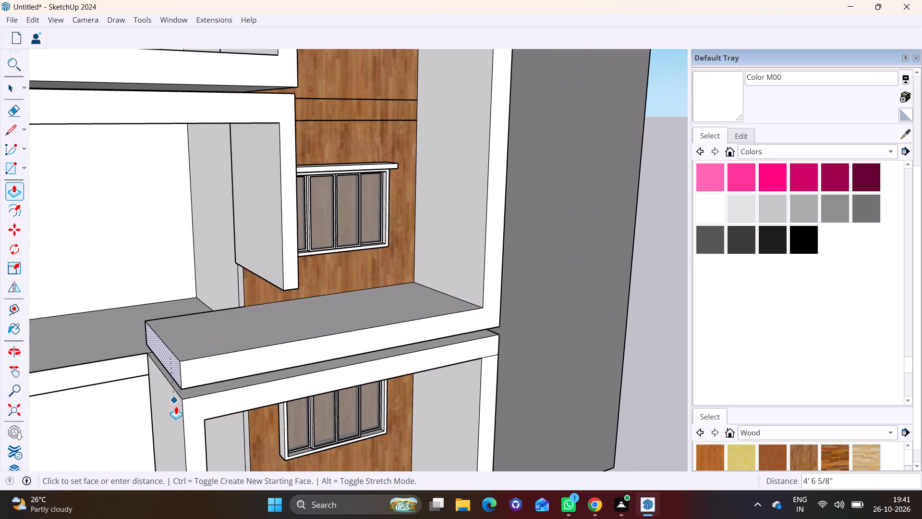
drag(176, 406, 177, 410)
click(178, 410)
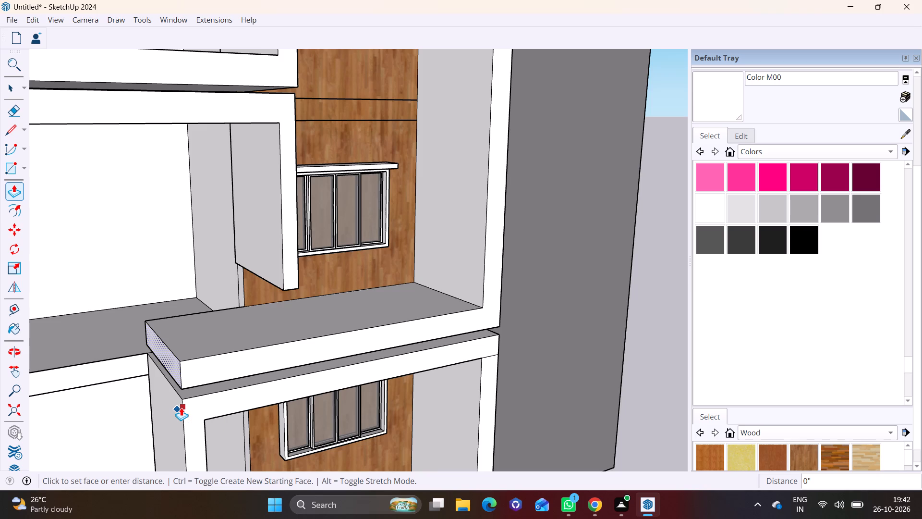
click(181, 408)
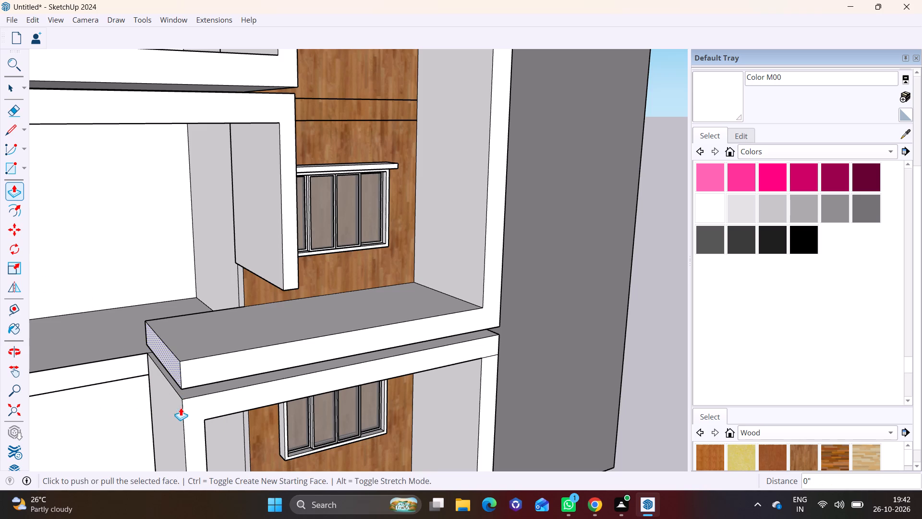
Draw a line about 5' 8 1/8" long across the new slab's top near its free end, marking off a strip.
key(space)
scroll(172, 335, up, 1)
middle_drag(172, 338, 174, 392)
scroll(174, 392, down, 1)
scroll(173, 385, up, 3)
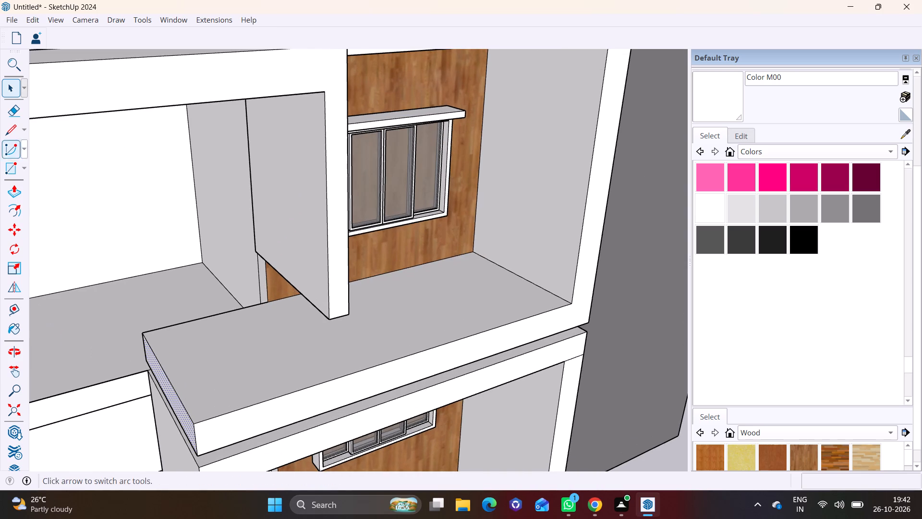
click(7, 133)
click(218, 414)
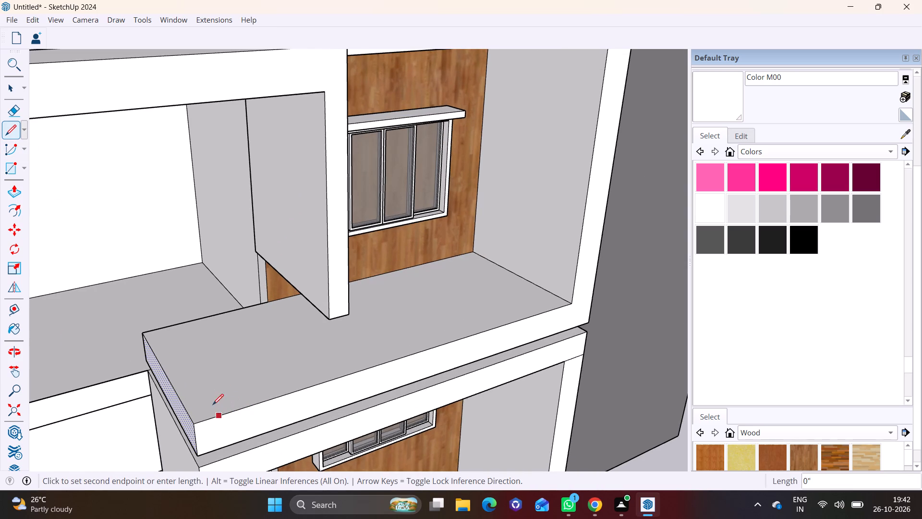
click(169, 328)
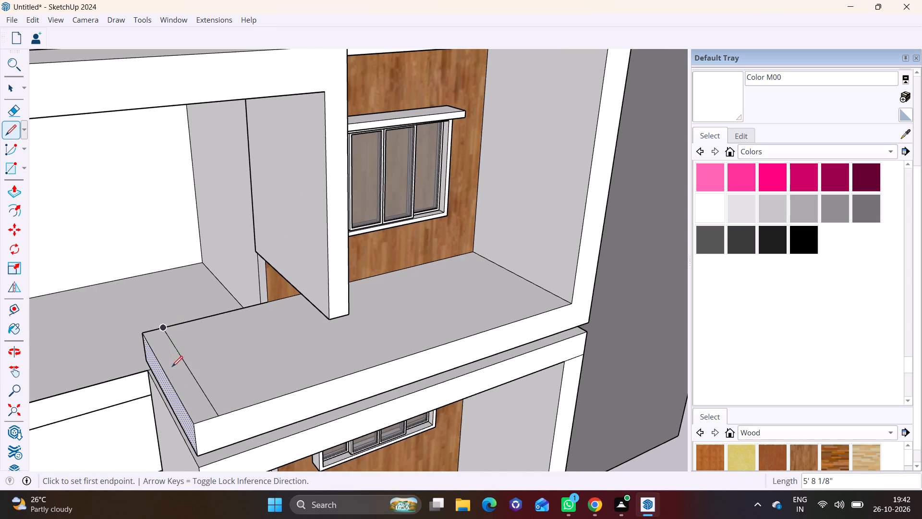
Push/Pull the slab's end strip up about 2' 9 15/16", plus a further 1' 2 13/16", as a low wall.
key(space)
click(173, 367)
click(11, 196)
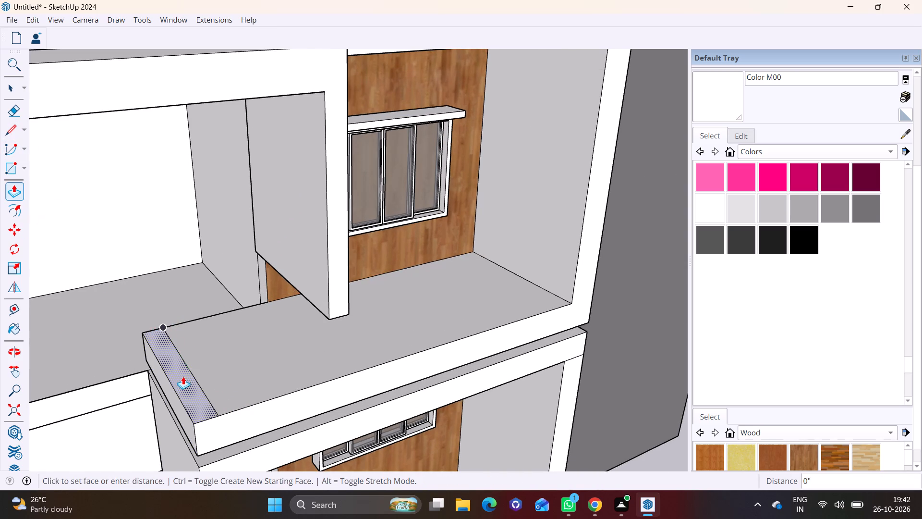
click(183, 376)
scroll(183, 287, down, 7)
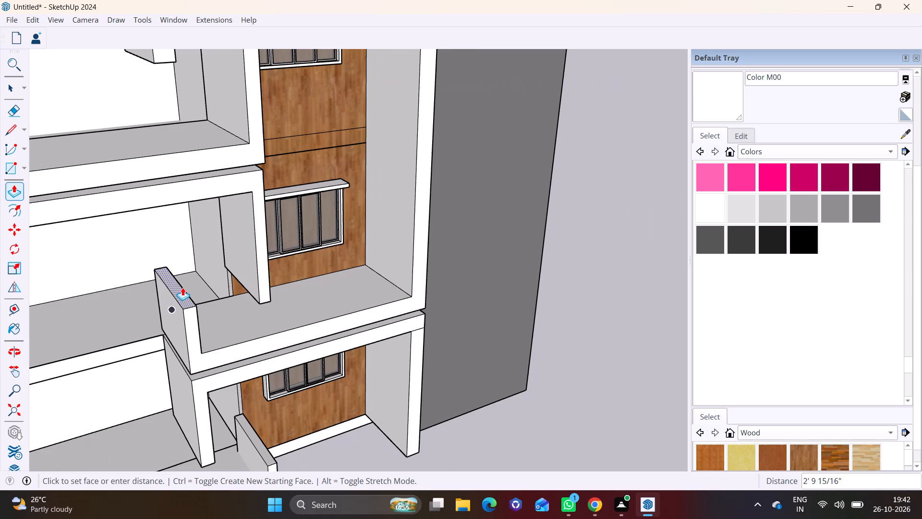
click(180, 286)
middle_drag(260, 339, 170, 230)
middle_drag(155, 222, 178, 312)
scroll(150, 290, up, 3)
click(159, 303)
click(152, 273)
Examine the lower storeys' frames and the base of the side wall and bottom balcony.
scroll(210, 337, down, 7)
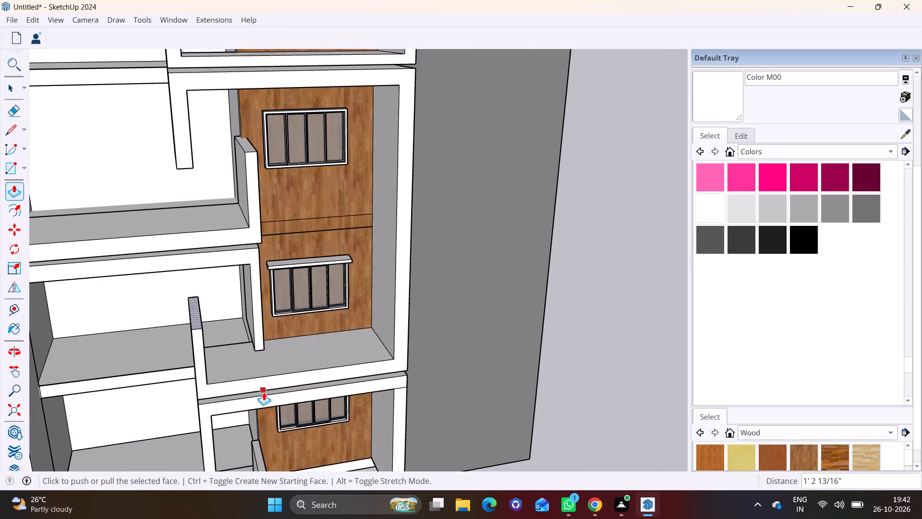
middle_drag(254, 318, 254, 297)
scroll(254, 296, down, 1)
middle_drag(292, 370, 245, 323)
scroll(250, 320, down, 7)
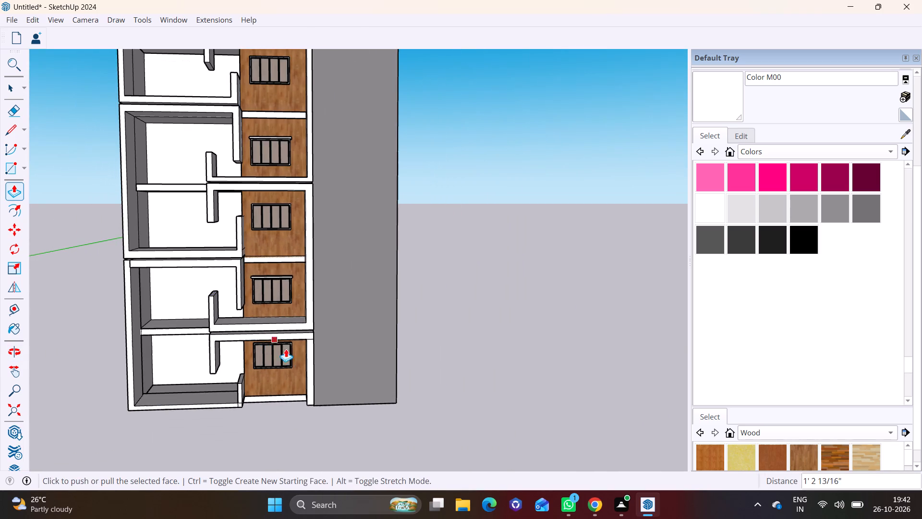
middle_drag(302, 359, 297, 397)
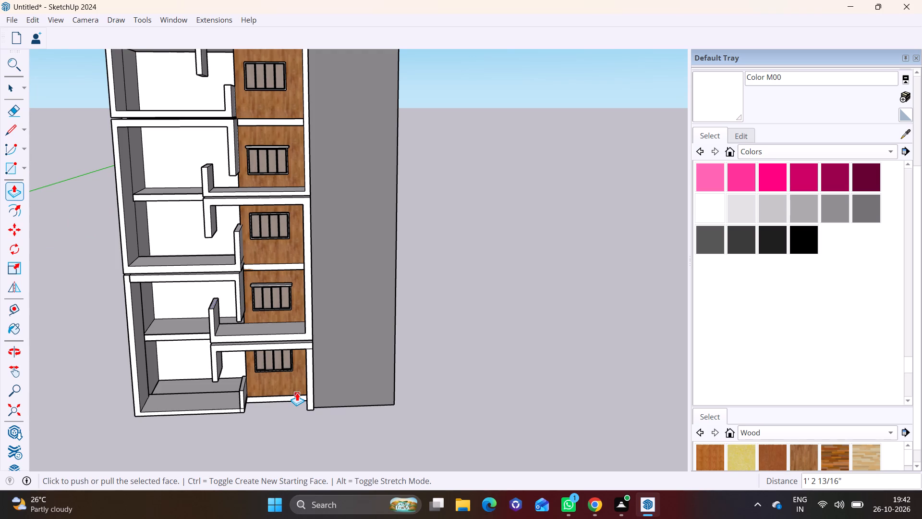
scroll(299, 394, up, 7)
middle_drag(306, 410, 308, 410)
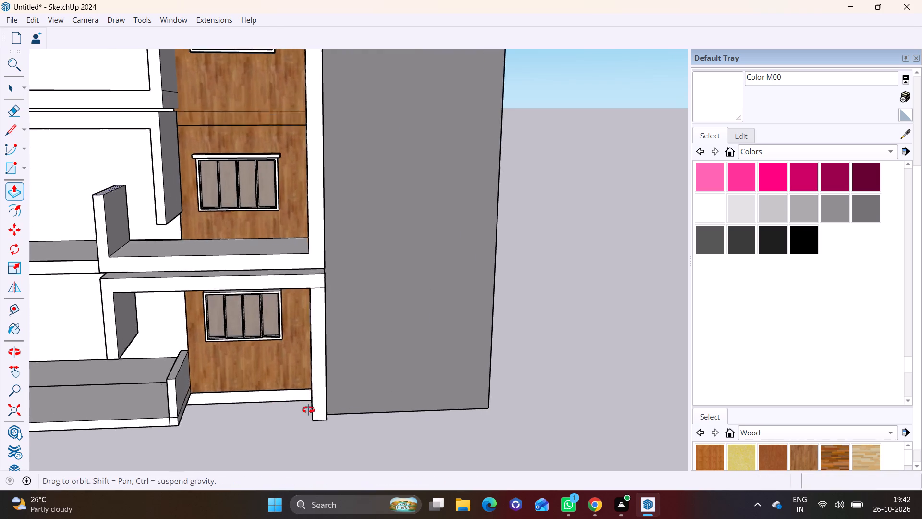
middle_drag(308, 410, 357, 417)
scroll(321, 422, up, 2)
middle_drag(295, 426, 159, 447)
scroll(173, 420, up, 2)
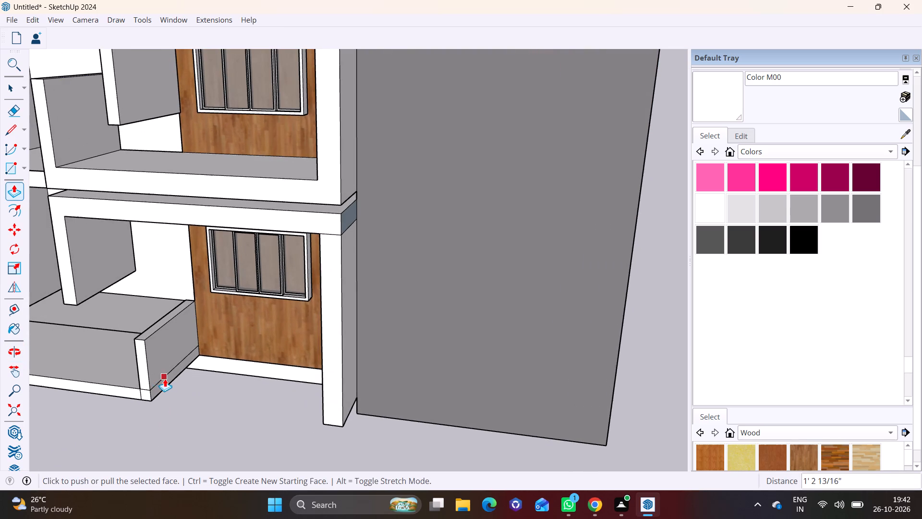
Examine the strip at the foot of the bottom balcony's low wall and the building's base from several angles.
click(12, 84)
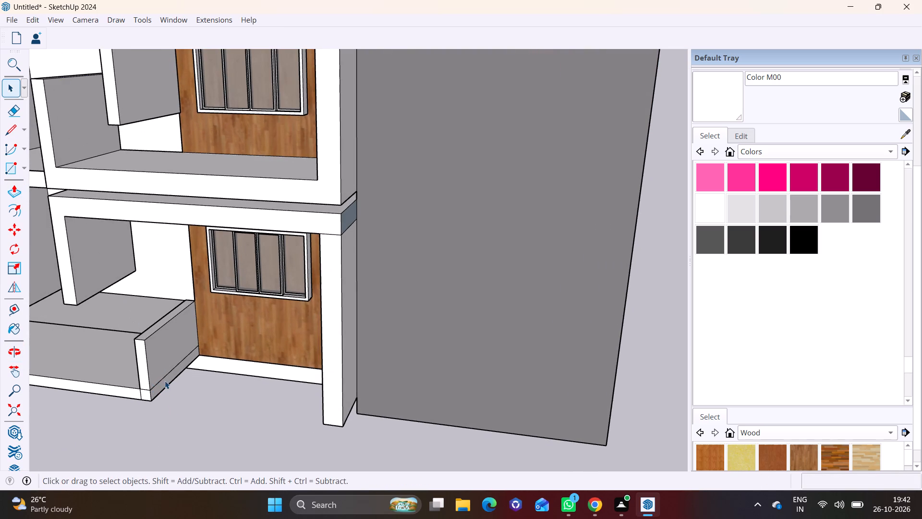
click(165, 381)
scroll(166, 382, up, 2)
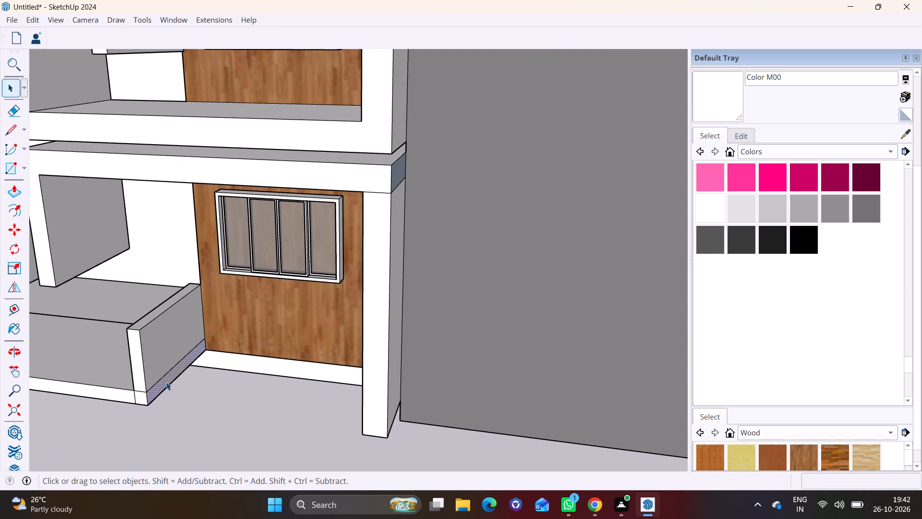
scroll(191, 383, down, 5)
key(space)
middle_drag(199, 383, 202, 372)
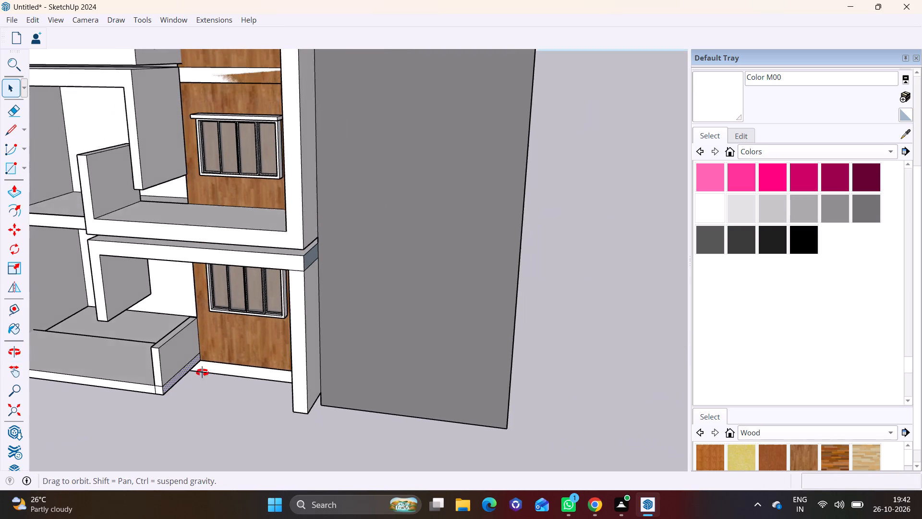
middle_drag(202, 372, 299, 328)
scroll(299, 328, down, 3)
scroll(81, 216, down, 2)
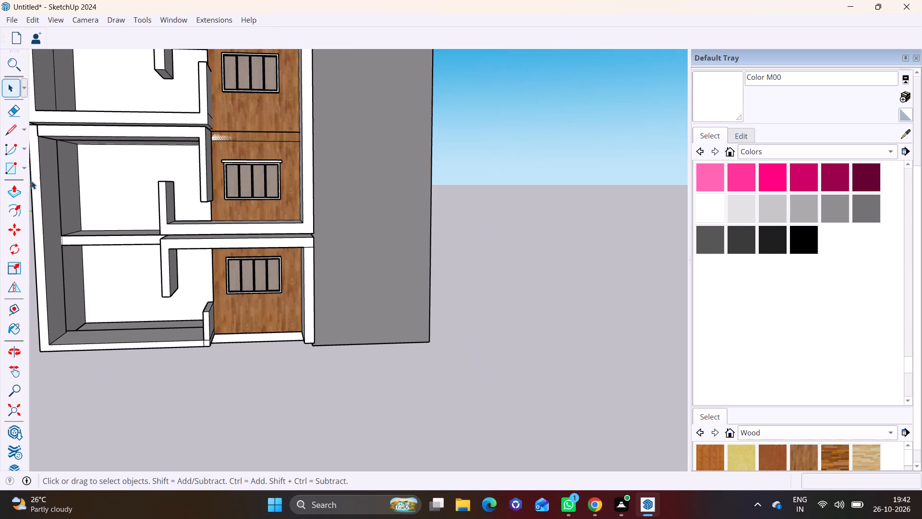
scroll(124, 244, down, 3)
shift+middle_drag(130, 256, 181, 389)
scroll(190, 401, up, 1)
middle_drag(190, 401, 197, 321)
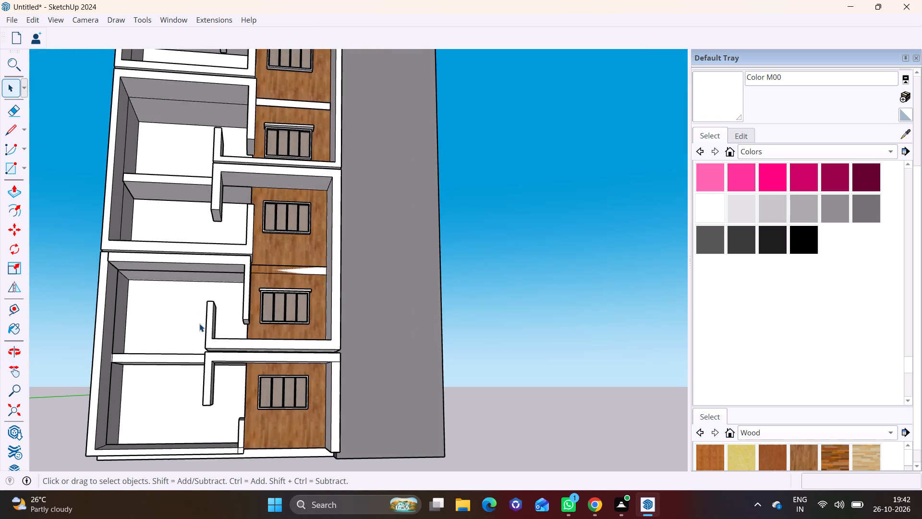
scroll(204, 332, down, 5)
middle_drag(219, 352, 195, 381)
scroll(229, 376, up, 1)
shift+middle_drag(235, 367, 231, 271)
scroll(295, 324, up, 4)
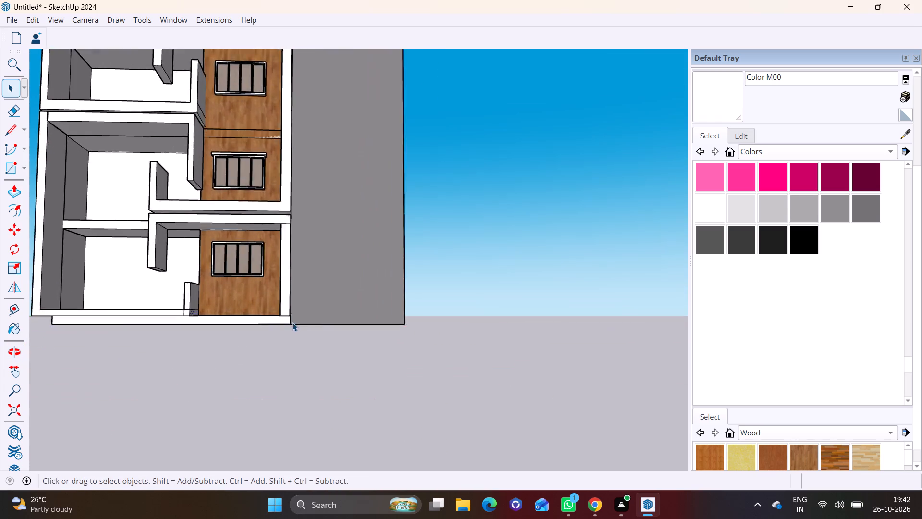
Open the building's base slab for editing and Push/Pull its front face outward about 5' 8 1/8", level with the projecting frames.
scroll(292, 322, up, 1)
middle_drag(279, 299, 331, 263)
scroll(330, 264, up, 1)
click(289, 304)
double_click(289, 304)
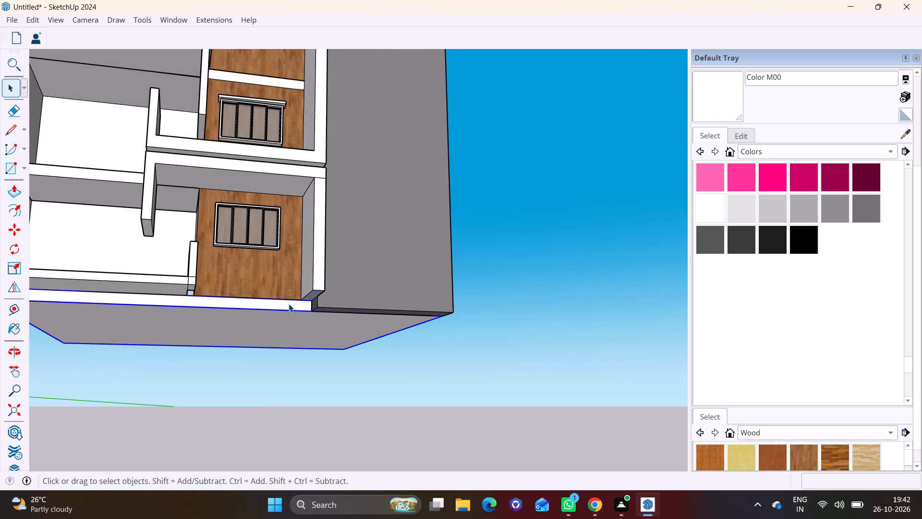
click(270, 305)
scroll(270, 305, down, 2)
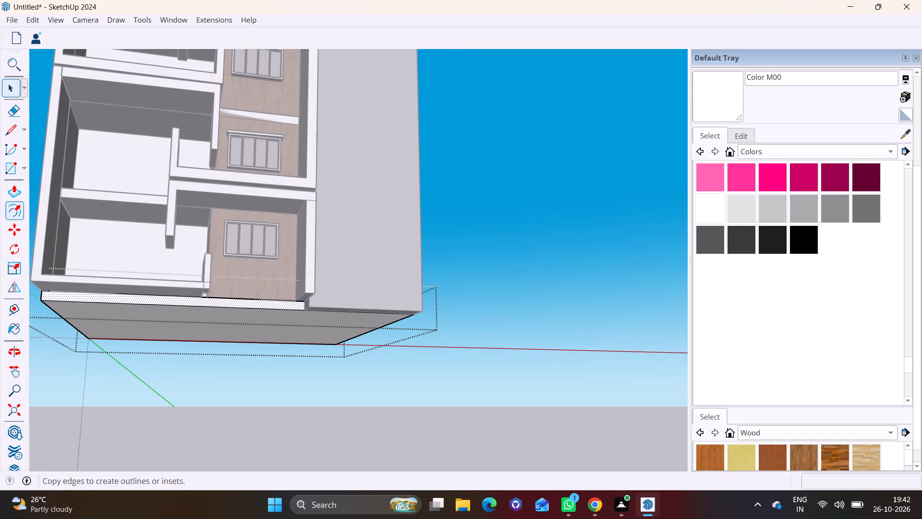
click(13, 185)
click(100, 299)
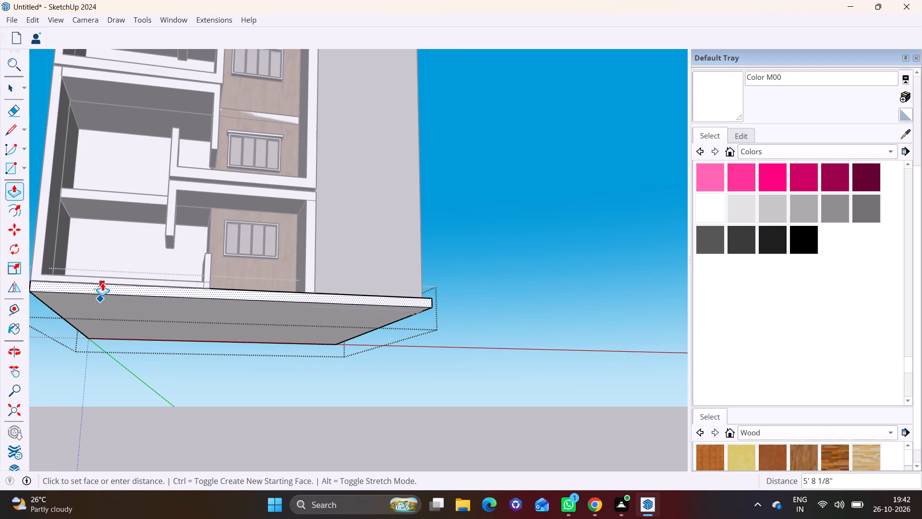
click(102, 283)
middle_drag(247, 297, 208, 402)
key(space)
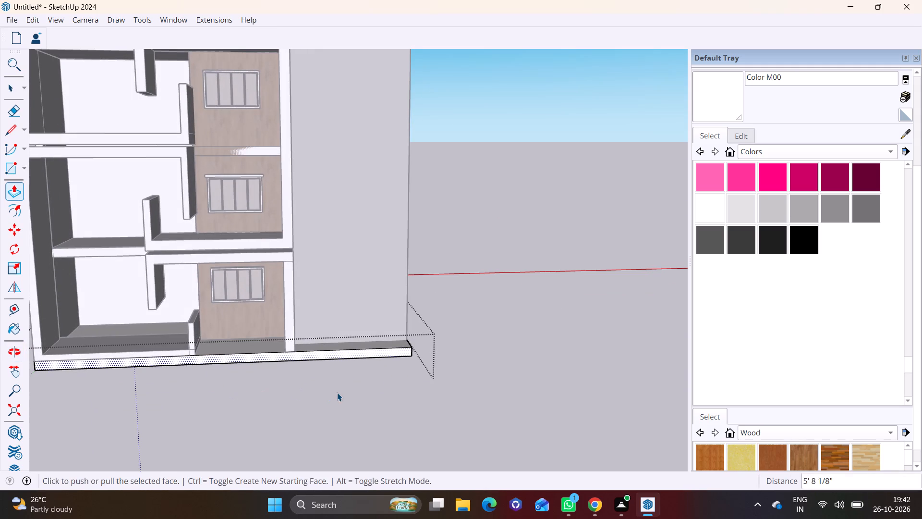
click(338, 393)
middle_drag(286, 359, 336, 376)
scroll(309, 354, up, 3)
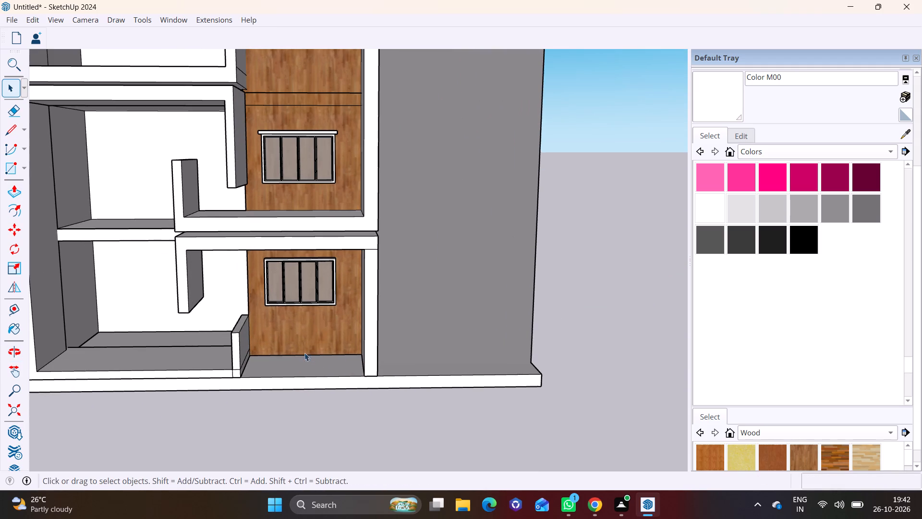
Examine the extended base slab and the storeys above it from the front.
middle_drag(294, 354, 284, 381)
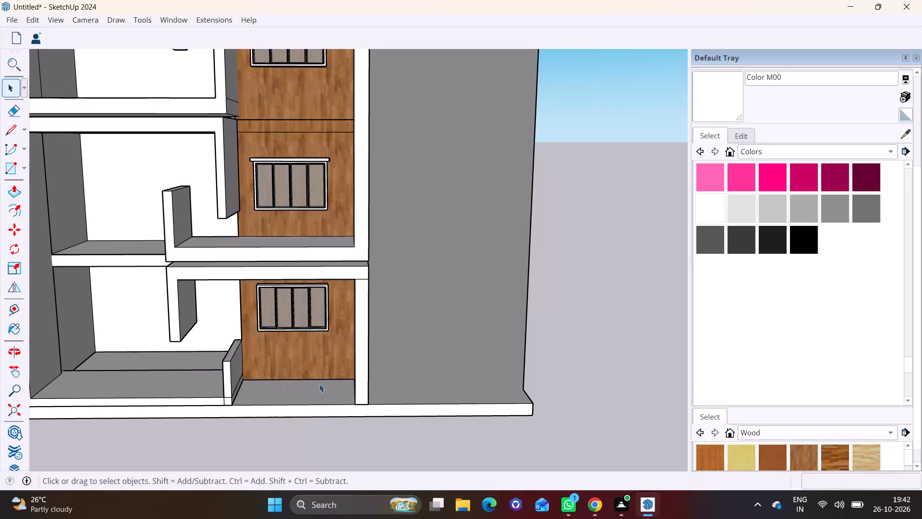
scroll(319, 384, up, 1)
middle_drag(319, 384, 326, 361)
scroll(292, 366, down, 7)
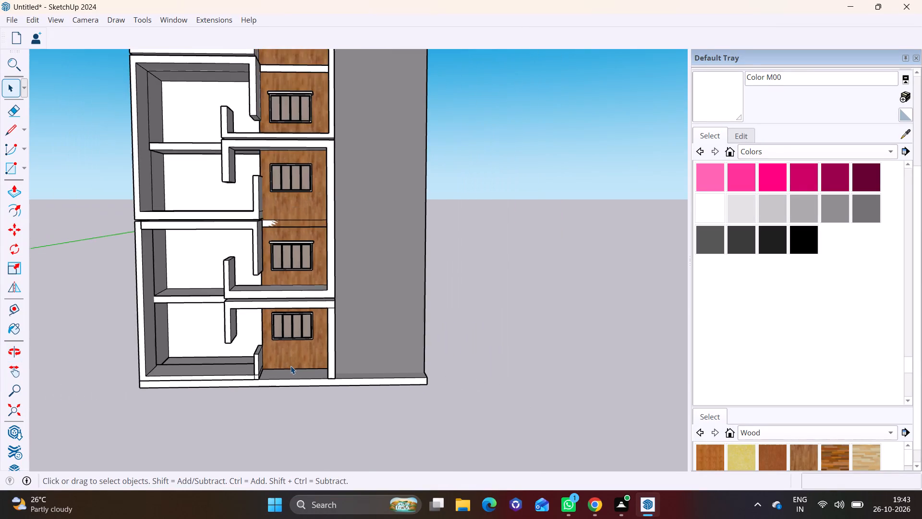
scroll(291, 366, down, 3)
shift+middle_drag(291, 366, 290, 389)
middle_drag(298, 379, 315, 348)
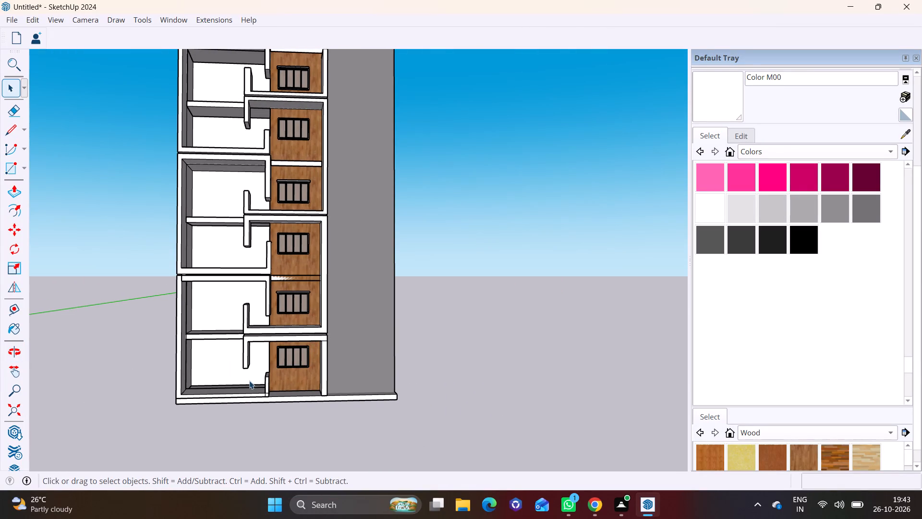
Push/Pull the side face of the second storey's hanging wall outward 4 9/16" to thicken it.
middle_drag(265, 303, 250, 350)
scroll(264, 340, up, 3)
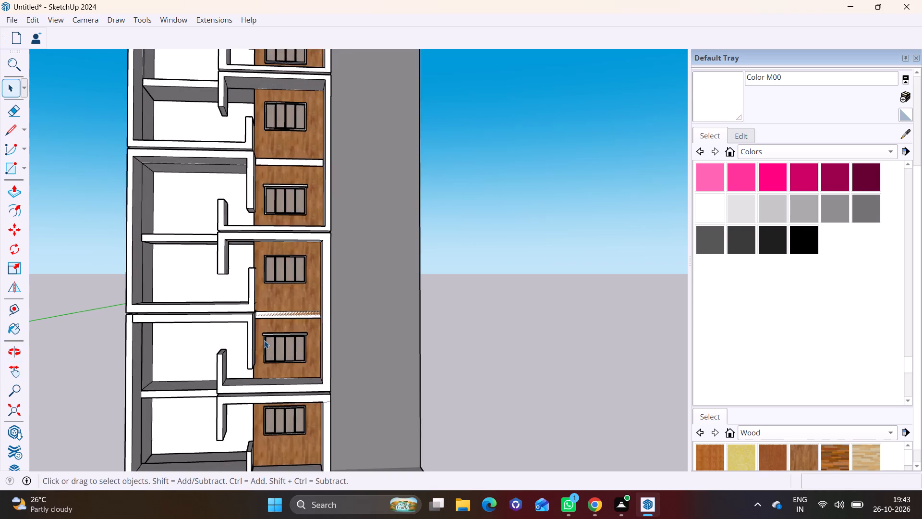
scroll(264, 340, up, 6)
middle_drag(252, 342, 156, 336)
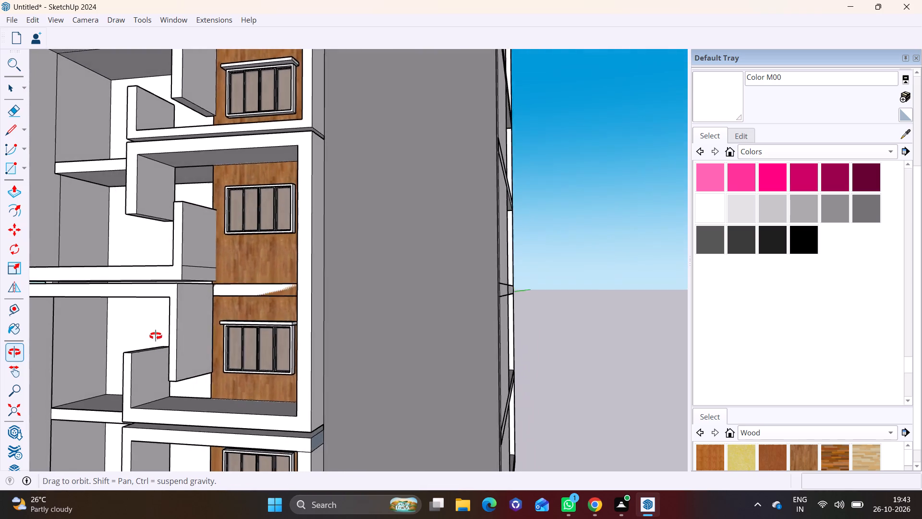
middle_drag(156, 336, 359, 346)
click(331, 350)
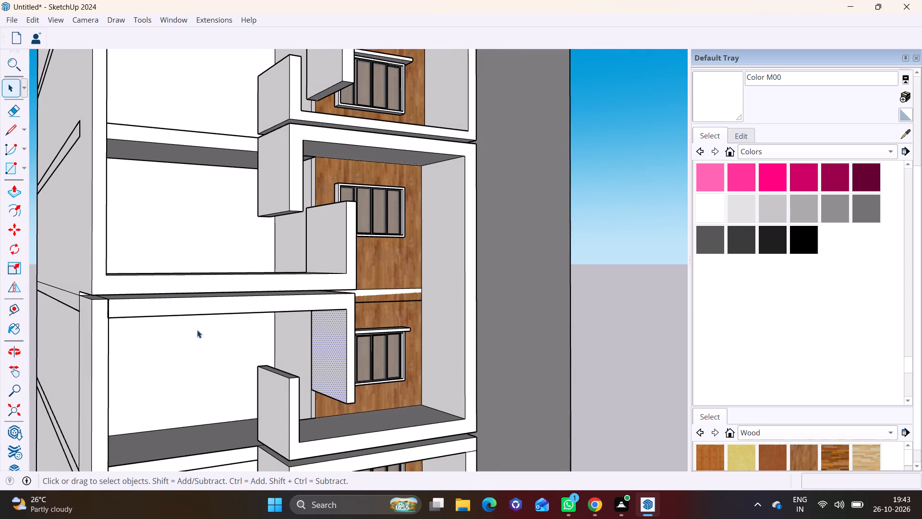
click(17, 190)
click(326, 344)
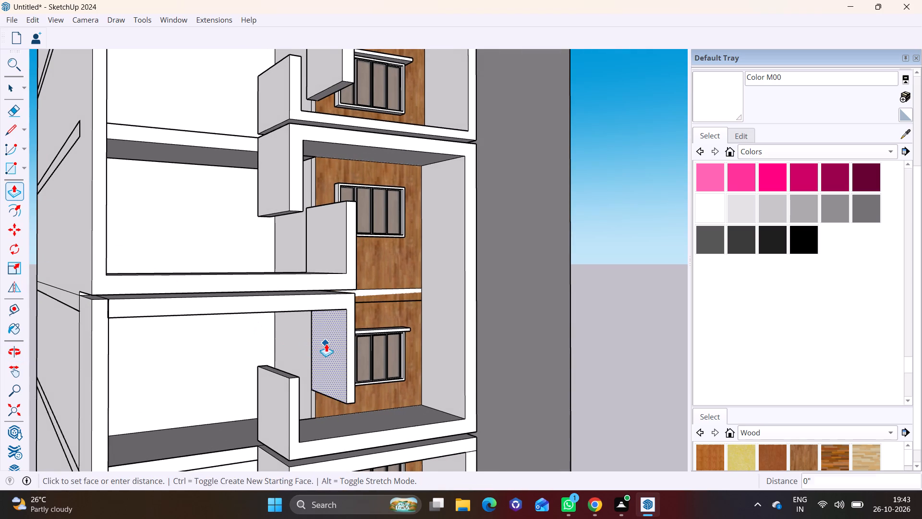
click(321, 345)
key(space)
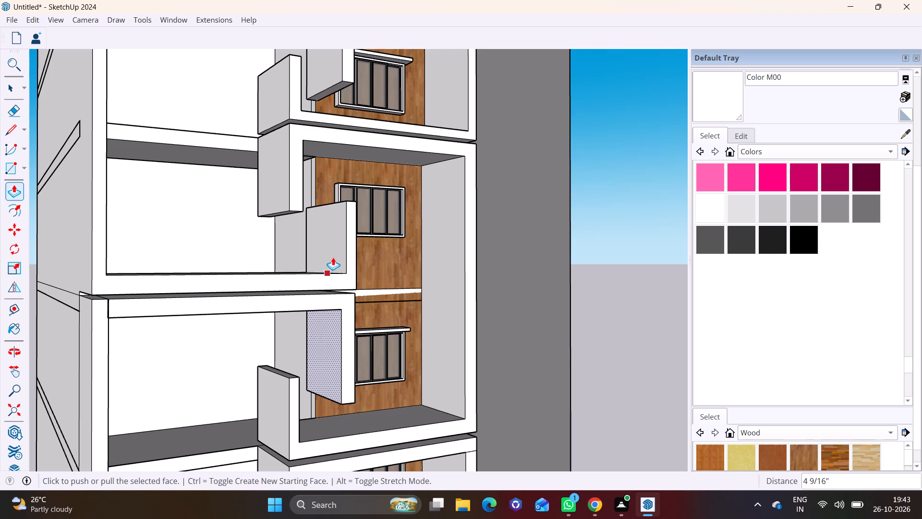
Push/Pull the side face of the third storey's low wall outward about 5 13/16", referencing the hanging wall below.
click(336, 251)
click(9, 193)
click(337, 246)
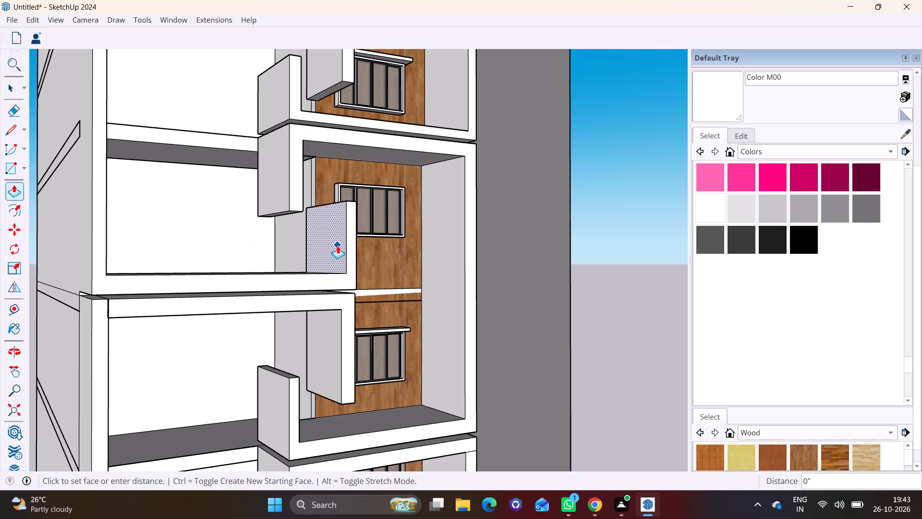
click(343, 321)
Push/Pull the top face of the fourth storey's low wall up 6 7/8".
scroll(327, 306, down, 6)
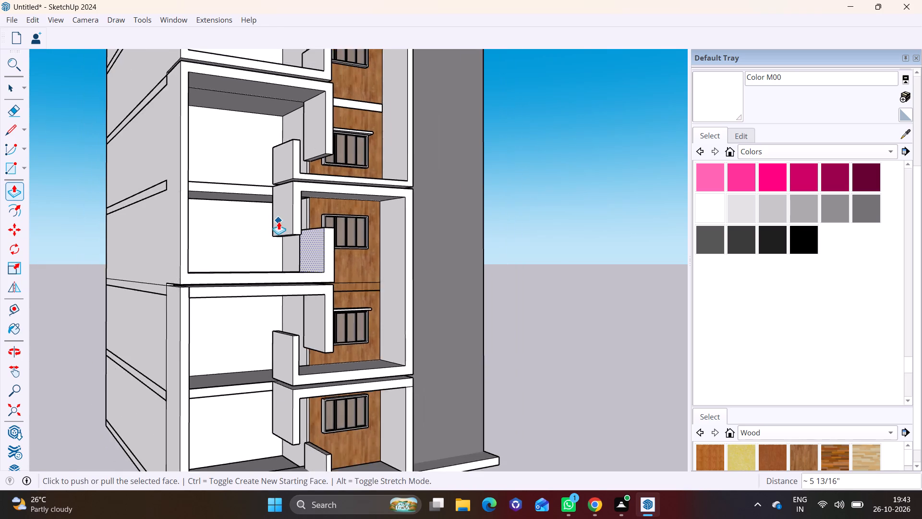
scroll(279, 222, down, 1)
middle_drag(303, 201, 261, 217)
scroll(281, 183, up, 6)
middle_drag(281, 185, 276, 287)
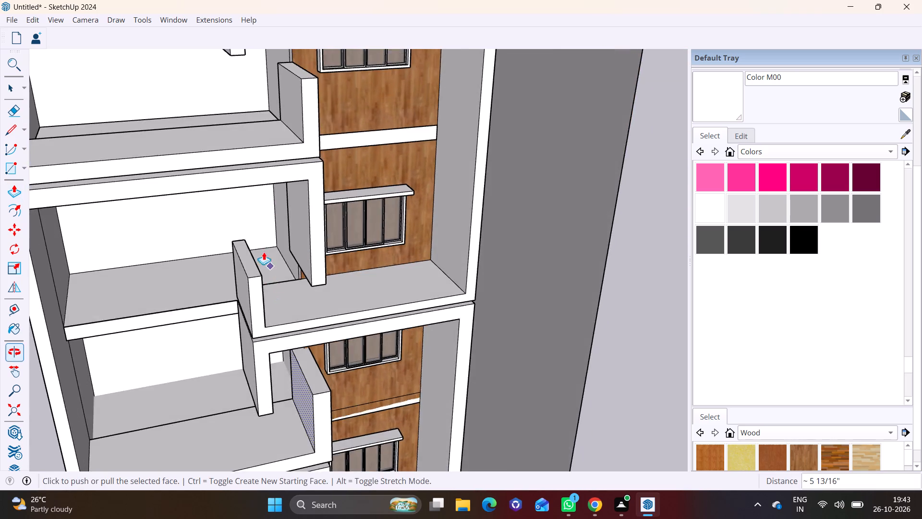
scroll(261, 247, up, 3)
key(space)
click(242, 261)
click(18, 190)
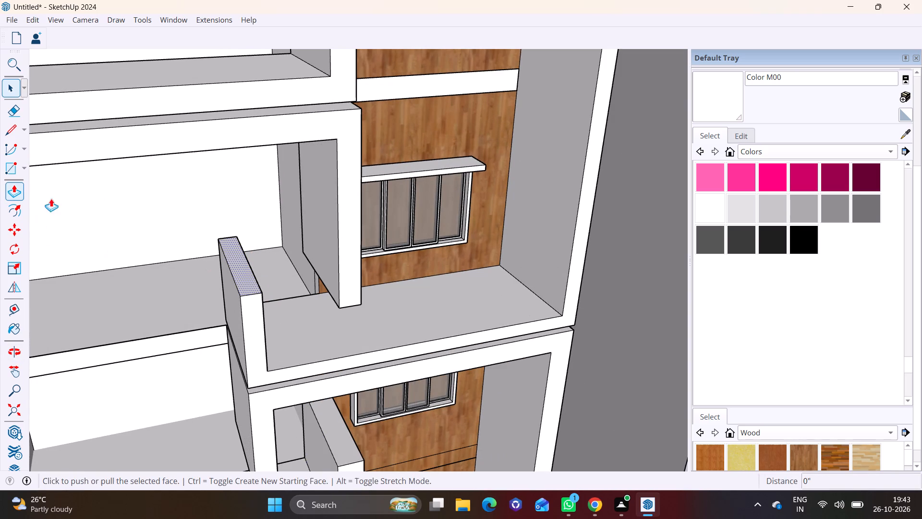
click(243, 271)
click(236, 258)
Examine the whole building's balconies, base and tall grey side wall from several angles.
scroll(241, 263, down, 4)
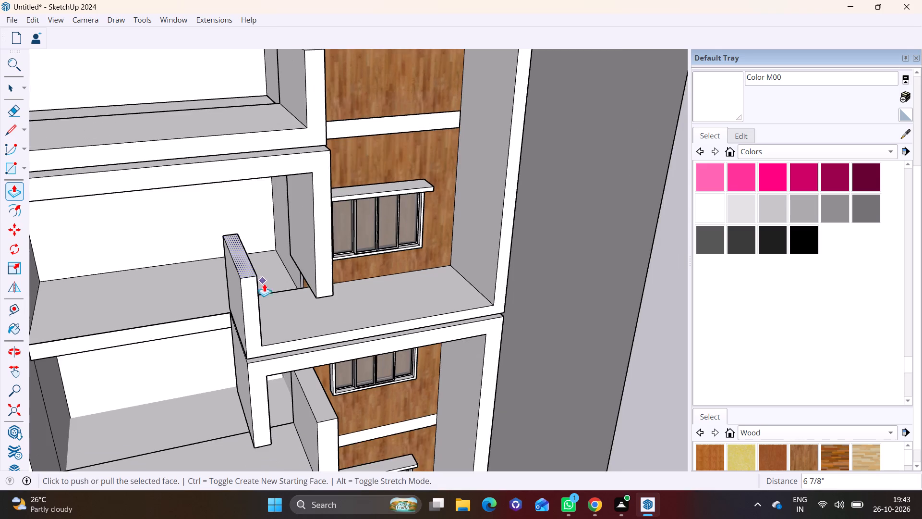
scroll(264, 284, down, 2)
middle_drag(271, 306, 251, 266)
scroll(199, 230, down, 8)
shift+middle_drag(188, 102, 191, 244)
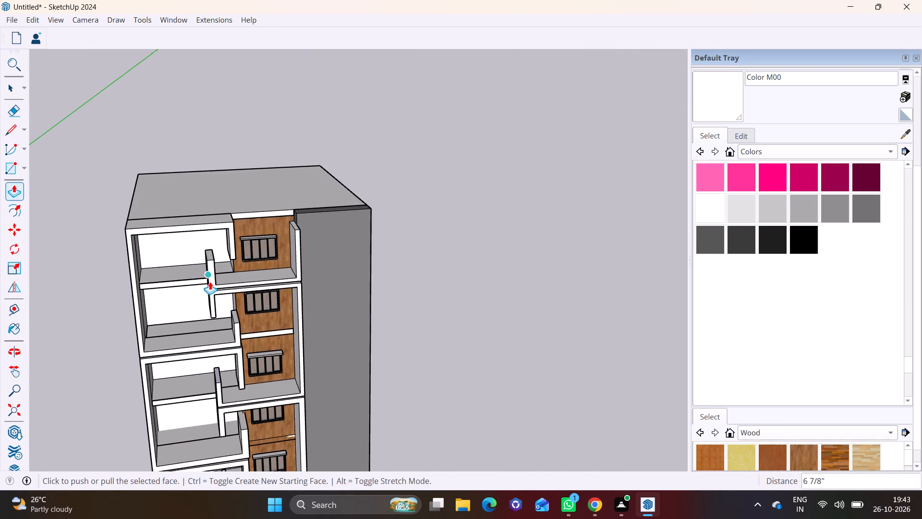
middle_drag(210, 282, 210, 187)
scroll(256, 190, up, 3)
scroll(290, 221, up, 2)
scroll(212, 236, down, 3)
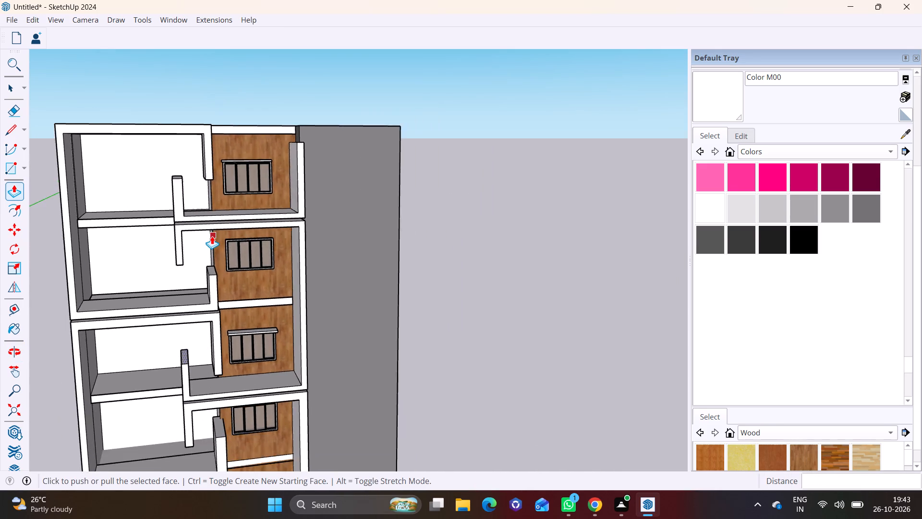
scroll(212, 236, down, 2)
shift+middle_drag(198, 269, 184, 193)
middle_drag(224, 301, 75, 271)
key(space)
click(441, 361)
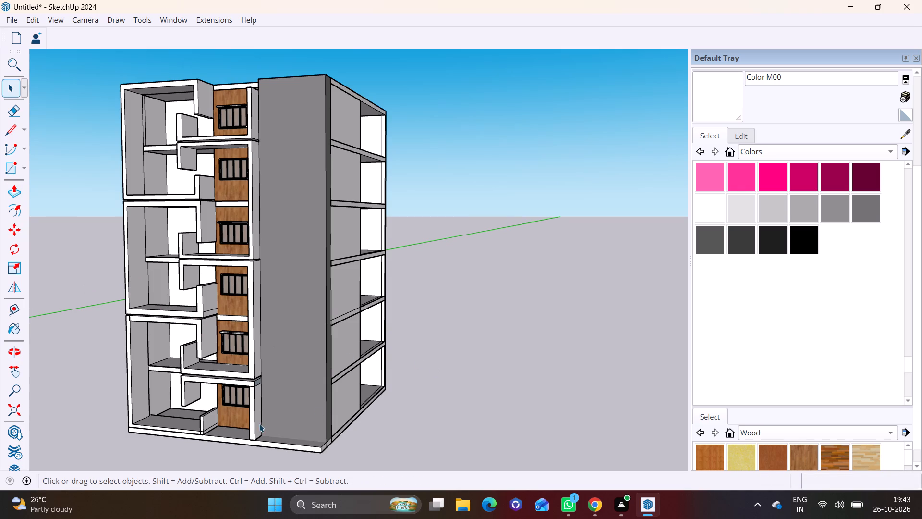
scroll(254, 420, up, 2)
shift+scroll(251, 421, up, 1)
shift+middle_drag(245, 399, 268, 399)
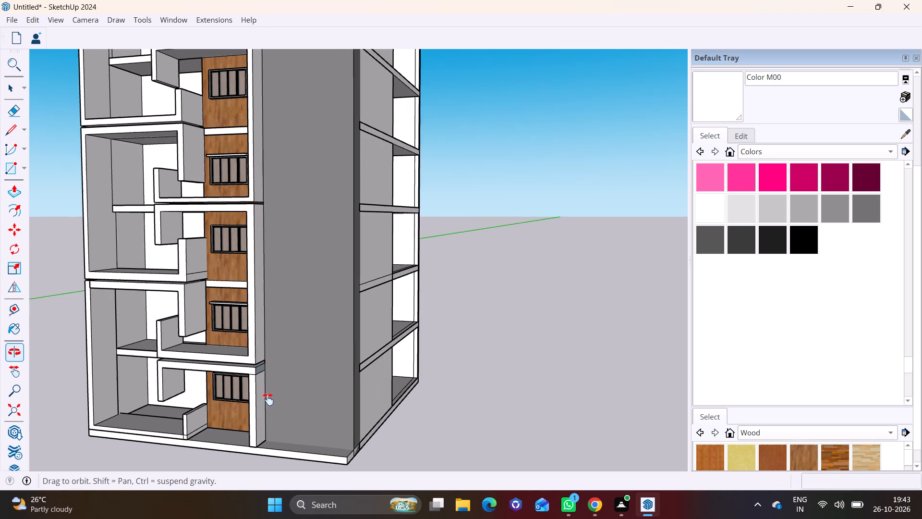
shift+middle_drag(268, 399, 303, 395)
middle_click(254, 378)
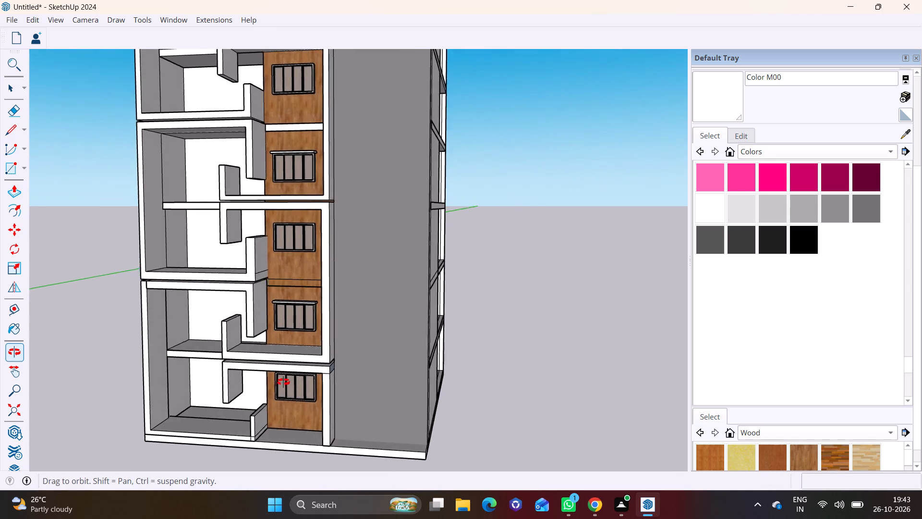
scroll(254, 374, down, 4)
shift+middle_drag(328, 341, 284, 406)
scroll(286, 353, up, 3)
scroll(294, 297, up, 1)
middle_drag(294, 297, 292, 313)
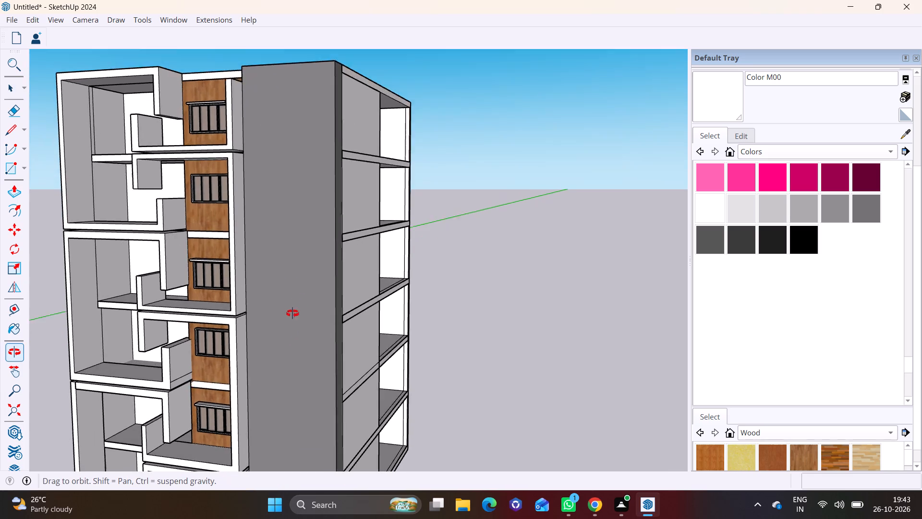
middle_drag(292, 313, 291, 343)
shift+middle_drag(279, 266, 278, 380)
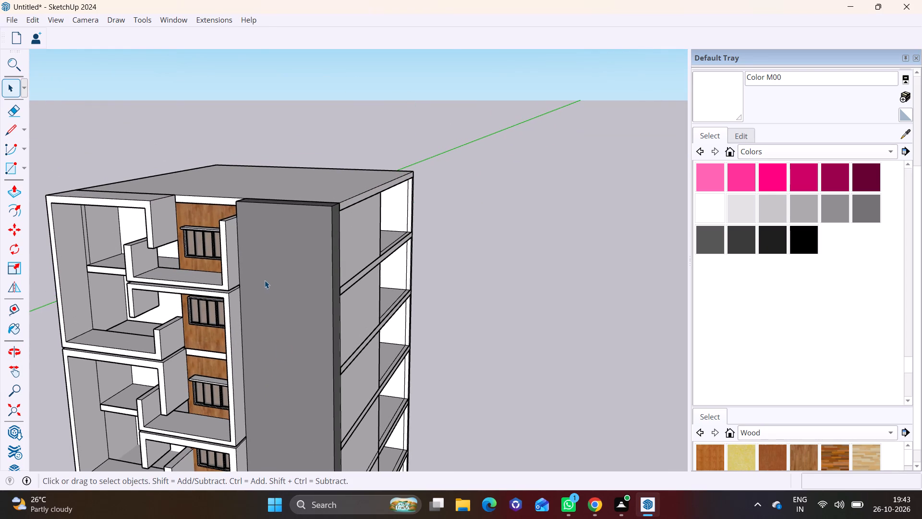
Push/Pull the top face of the tall grey side wall upward so it rises above the roof.
shift+middle_drag(293, 233, 260, 366)
scroll(268, 343, up, 2)
middle_drag(263, 358, 255, 386)
click(278, 355)
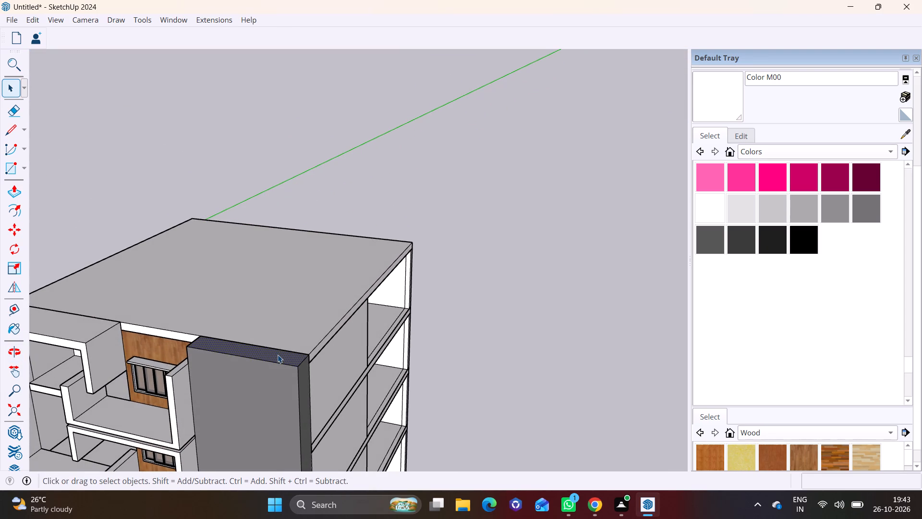
click(14, 192)
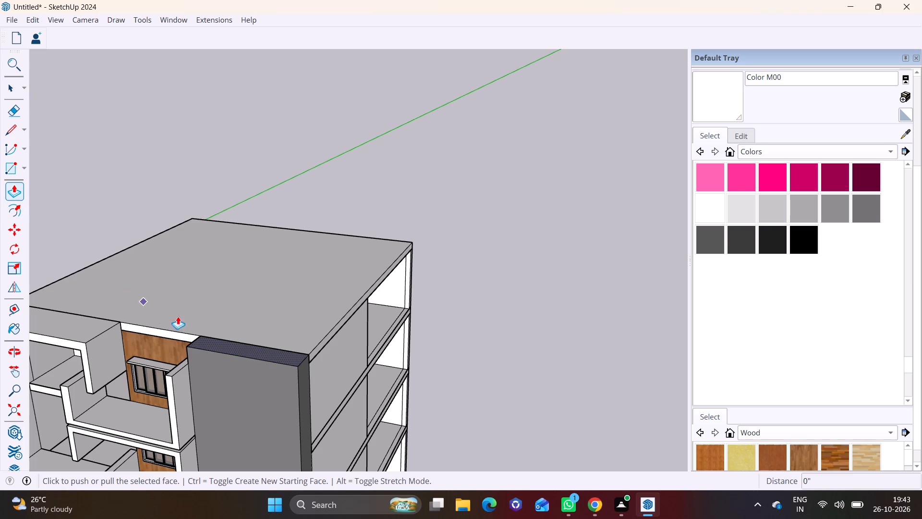
click(237, 347)
drag(226, 340, 217, 305)
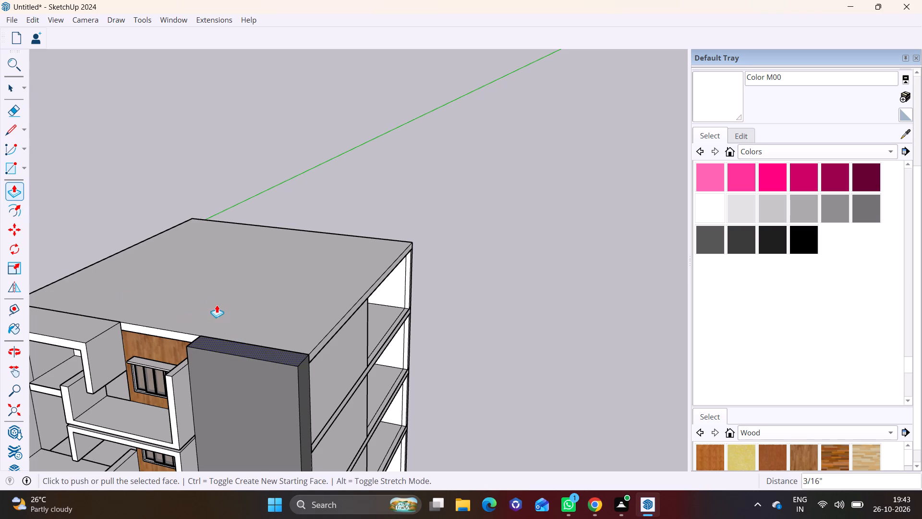
drag(217, 305, 214, 289)
drag(252, 351, 245, 286)
click(245, 286)
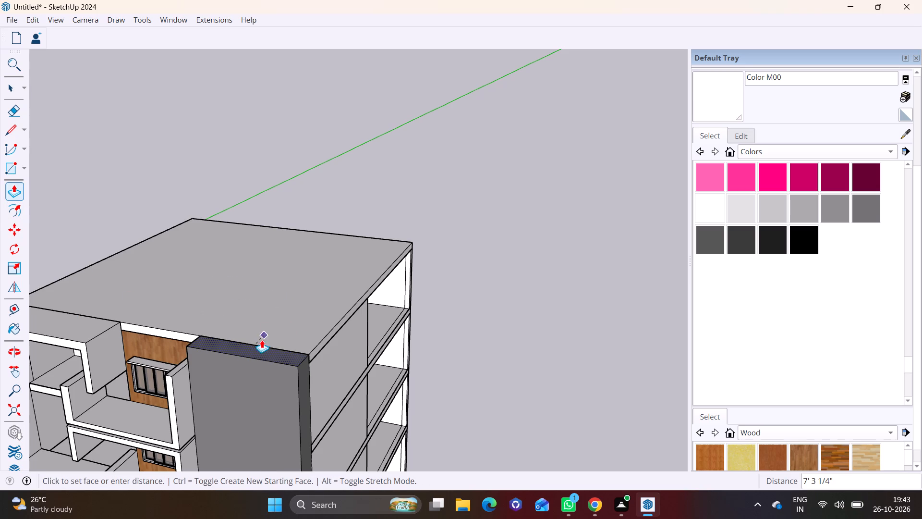
click(258, 347)
click(257, 350)
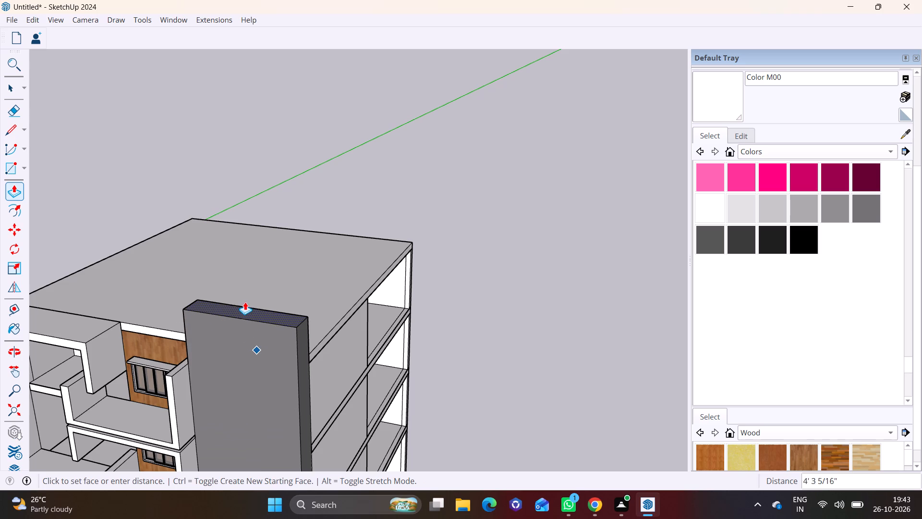
double_click(245, 302)
key(space)
Push/Pull the raised grey wall's inner side face 9 15/16", plus a further 9' 9 7/8" or so, across the top balcony to the neighbouring frame.
middle_drag(225, 328, 236, 327)
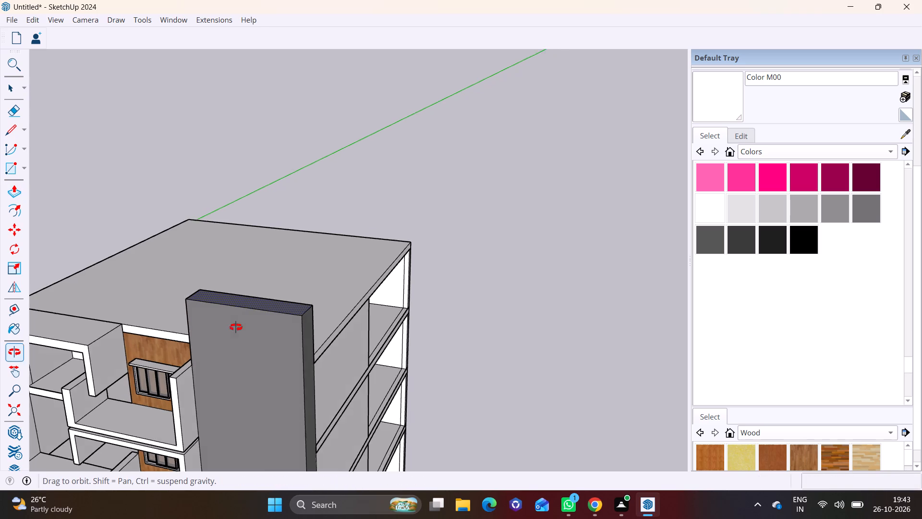
middle_drag(236, 327, 412, 273)
shift+middle_drag(390, 305, 297, 284)
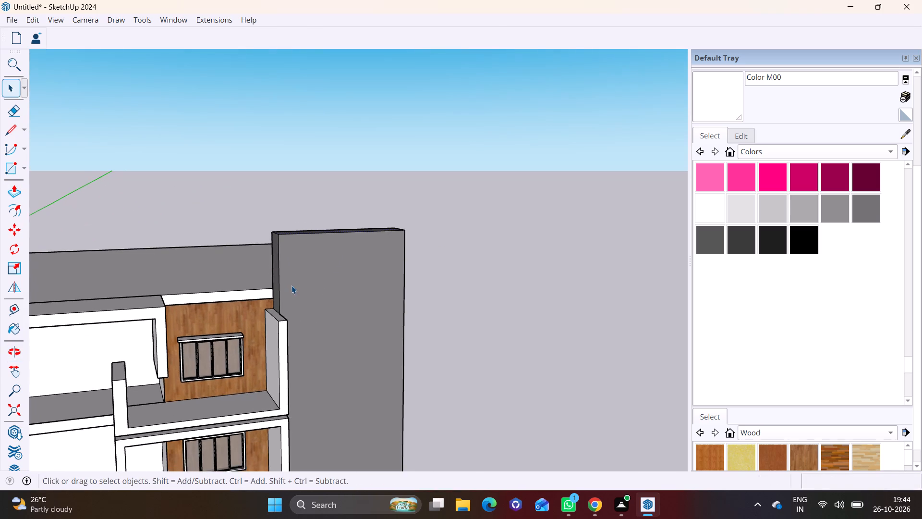
scroll(291, 285, up, 1)
middle_drag(291, 285, 363, 286)
click(325, 291)
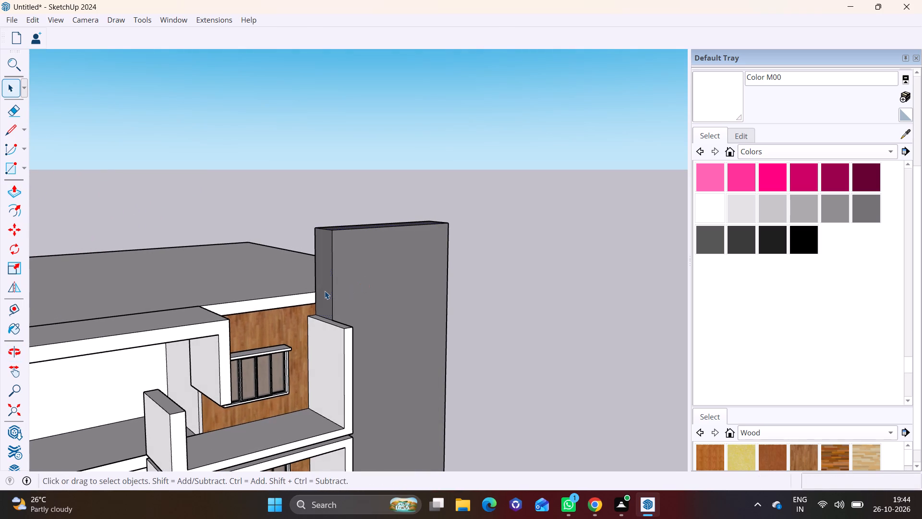
click(17, 188)
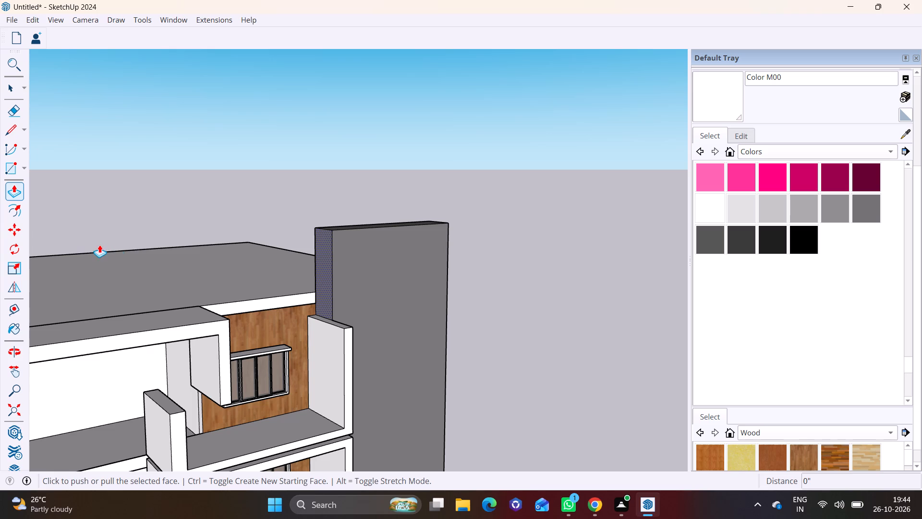
click(325, 286)
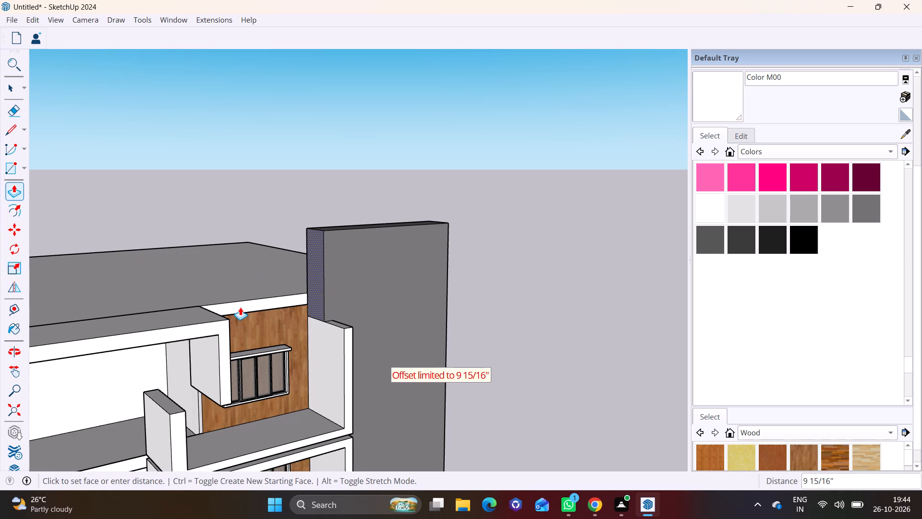
click(240, 307)
click(313, 283)
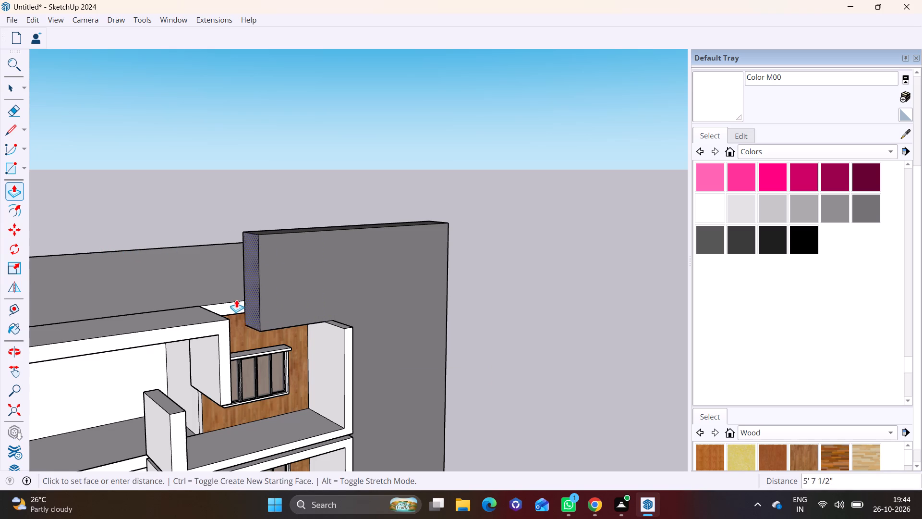
click(197, 307)
Push/Pull the top face of the top balcony's white side post up about 2' 9 1/2" in front of the grey wall.
middle_drag(246, 326, 76, 252)
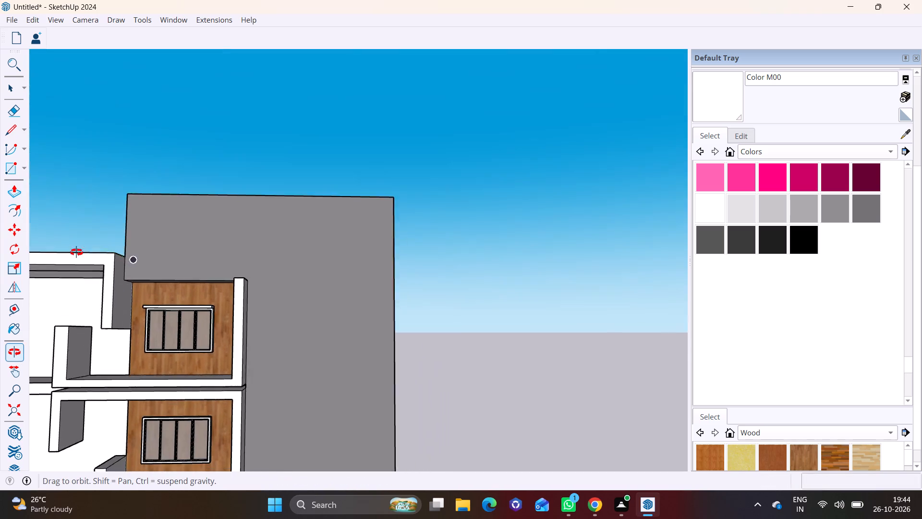
middle_drag(76, 252, 74, 252)
scroll(149, 262, down, 8)
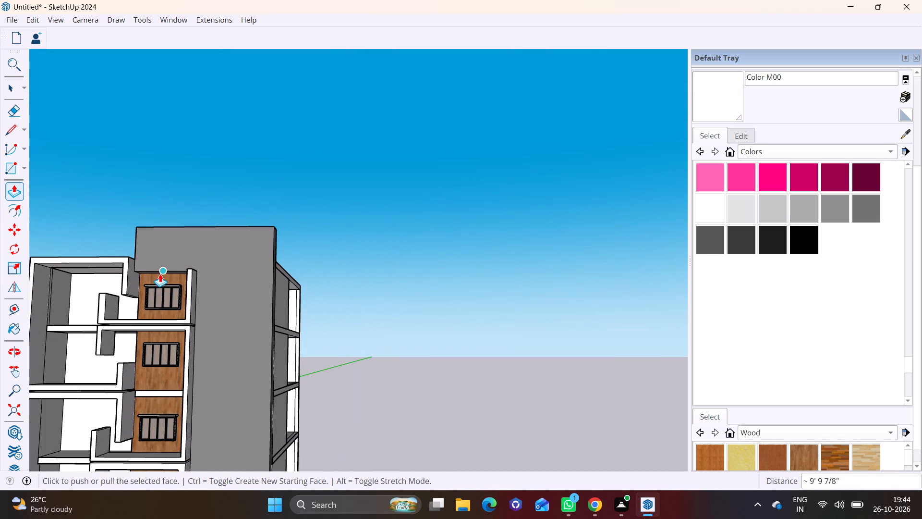
middle_drag(163, 273, 154, 301)
middle_drag(163, 296, 152, 339)
scroll(186, 325, up, 8)
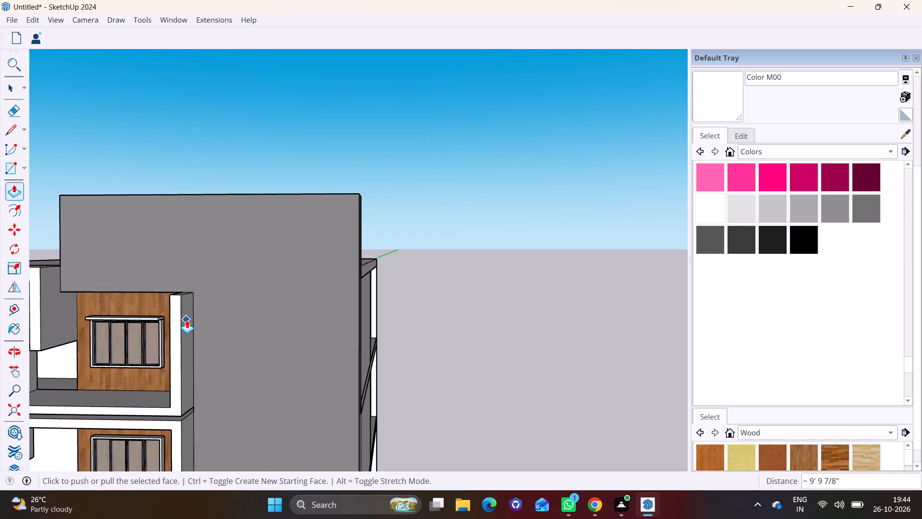
middle_drag(182, 338, 170, 376)
scroll(174, 331, up, 6)
key(space)
click(174, 322)
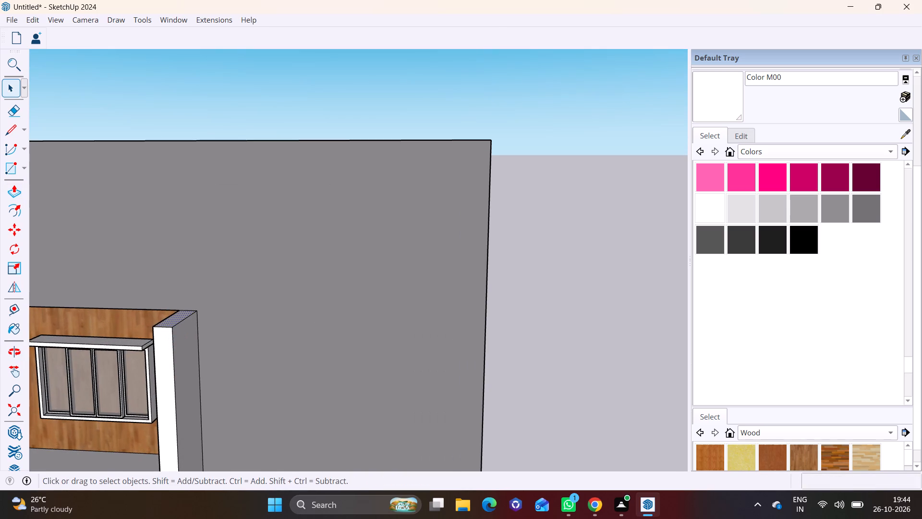
click(21, 194)
click(172, 315)
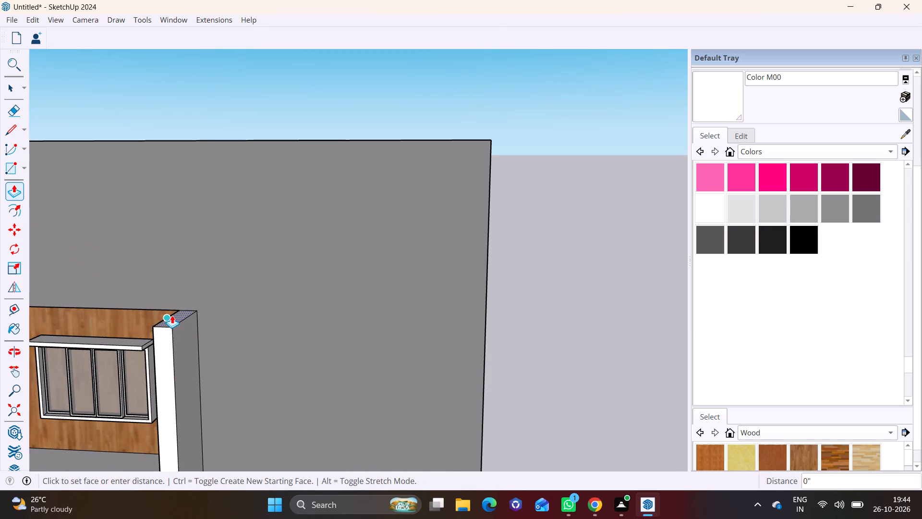
click(171, 255)
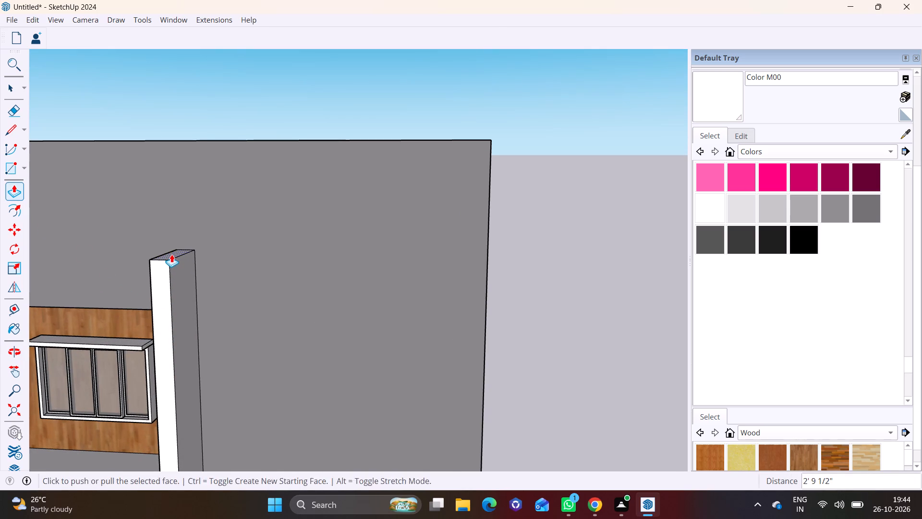
key(space)
Examine the full height of the facade, including the extended white post and the overhanging grey wall.
scroll(186, 315, down, 15)
middle_drag(192, 344, 213, 334)
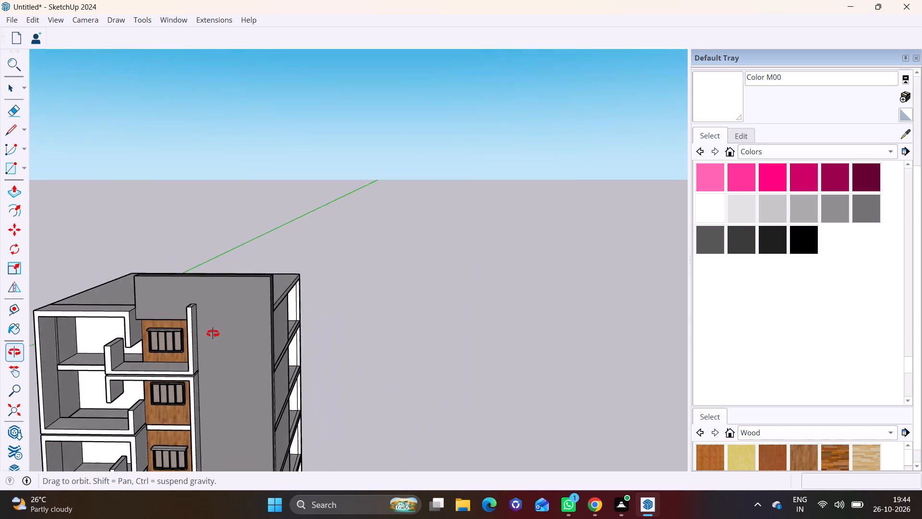
middle_drag(213, 334, 227, 305)
shift+middle_drag(228, 330, 261, 229)
scroll(257, 230, down, 1)
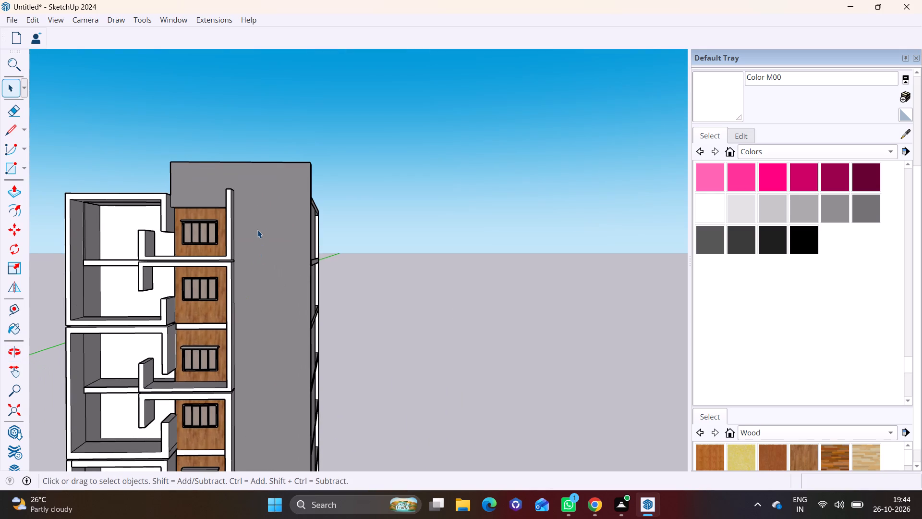
scroll(257, 230, down, 2)
shift+middle_drag(268, 268, 275, 192)
scroll(259, 226, up, 1)
shift+middle_drag(259, 226, 260, 247)
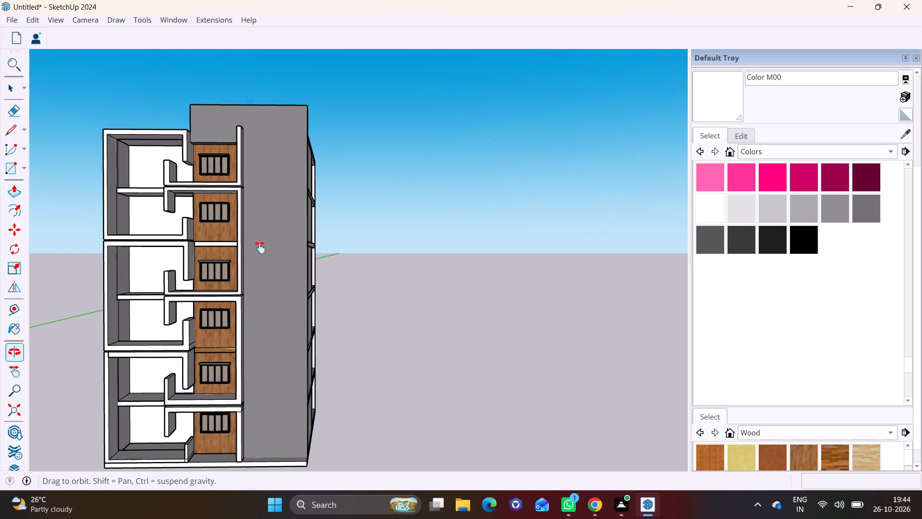
shift+middle_drag(260, 247, 282, 242)
Draw the outer outline of a letter M, about 7' 7 1/2" tall, on the upper part of the tall grey wall with the Line tool.
click(2, 130)
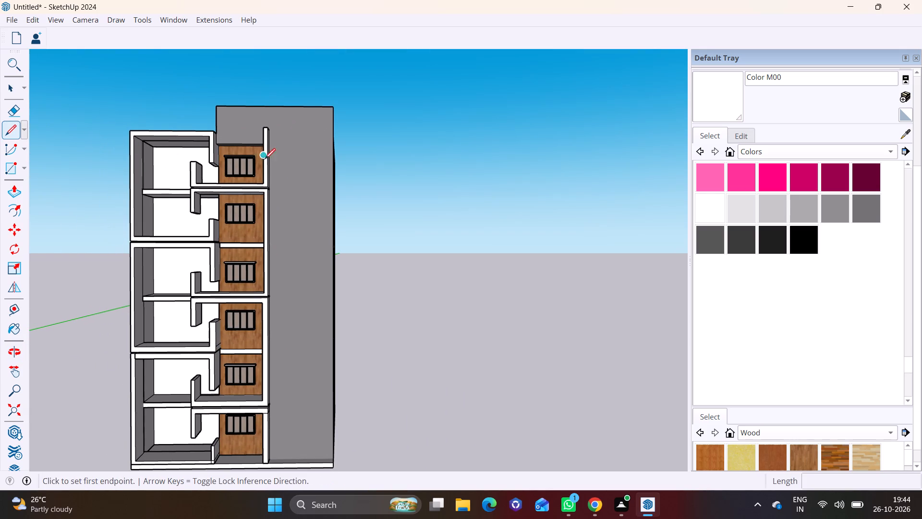
click(286, 176)
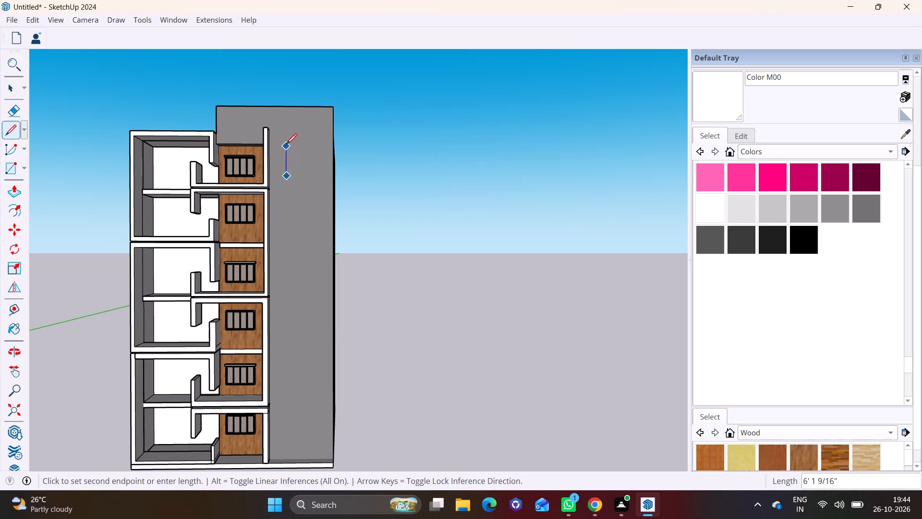
click(287, 138)
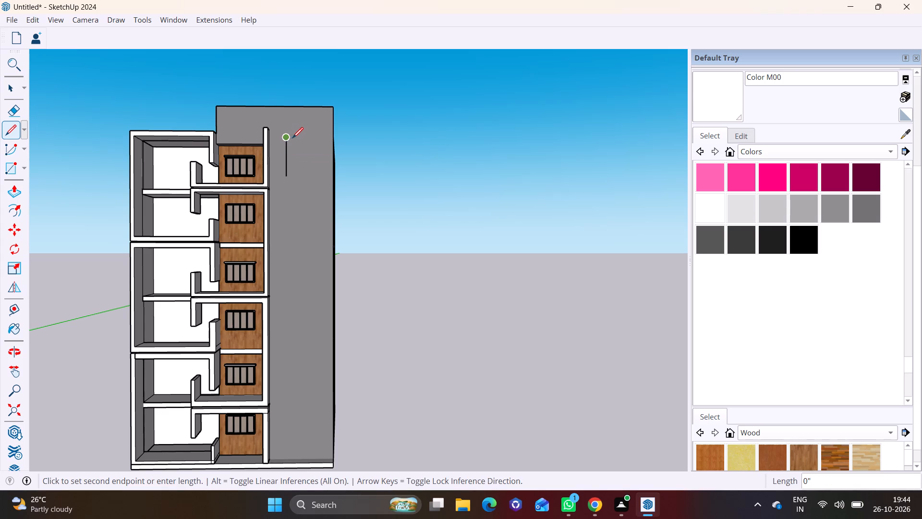
click(294, 137)
scroll(299, 160, up, 7)
middle_drag(297, 160, 291, 238)
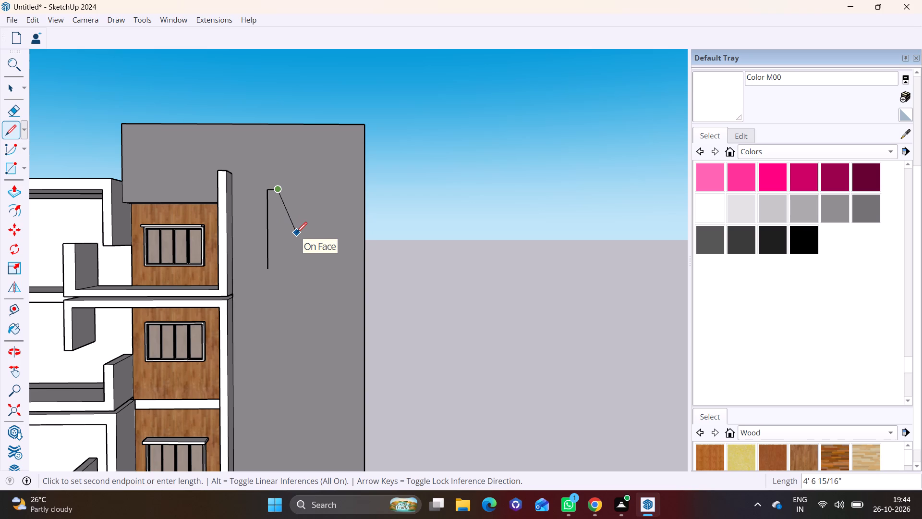
click(297, 237)
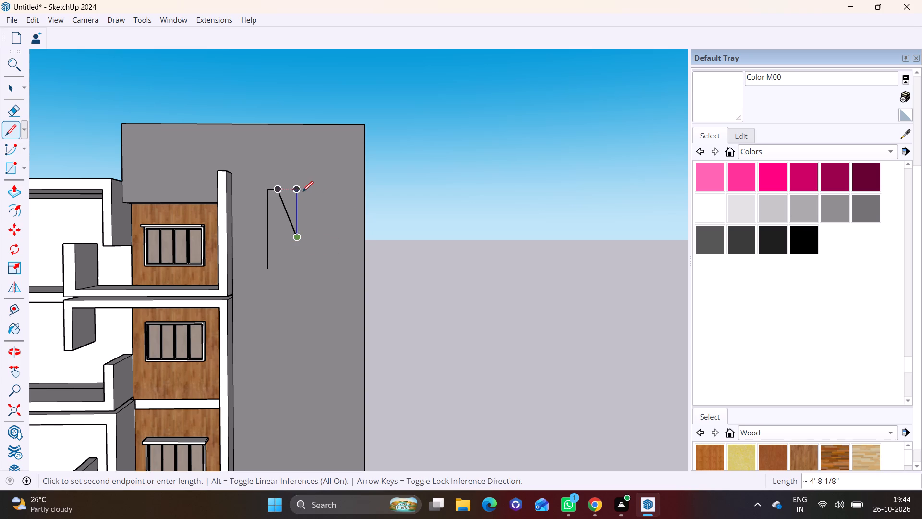
click(314, 191)
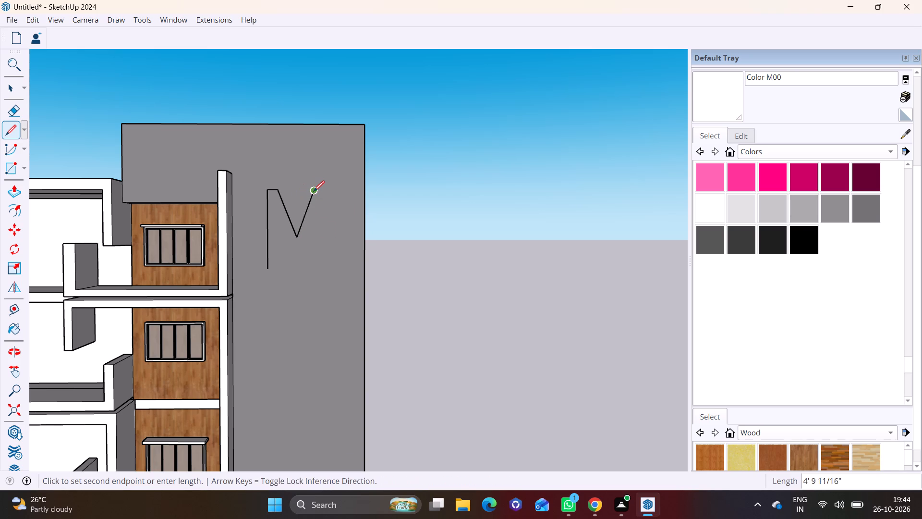
click(327, 189)
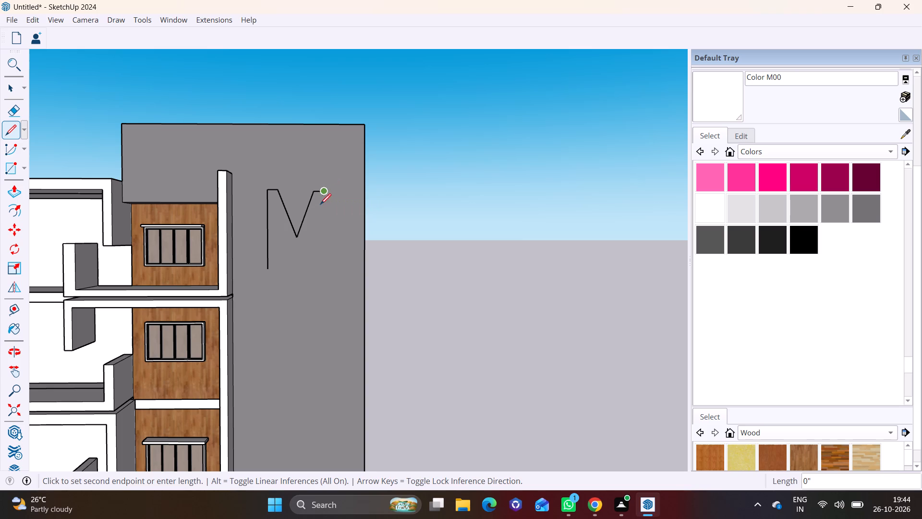
click(329, 268)
Draw the M's inner edges, with narrow stem bases, stems about 6' 3" high and a parallel lower V, closing the outline.
scroll(329, 269, up, 7)
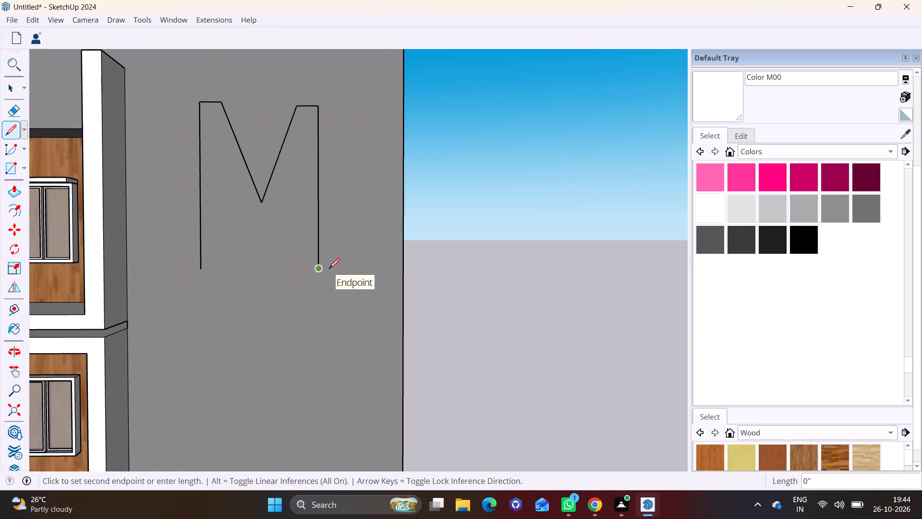
click(305, 270)
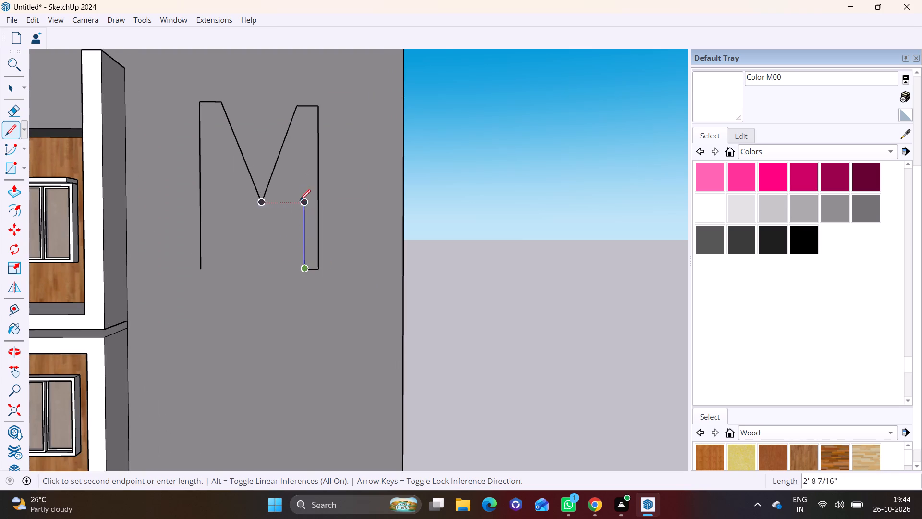
click(304, 137)
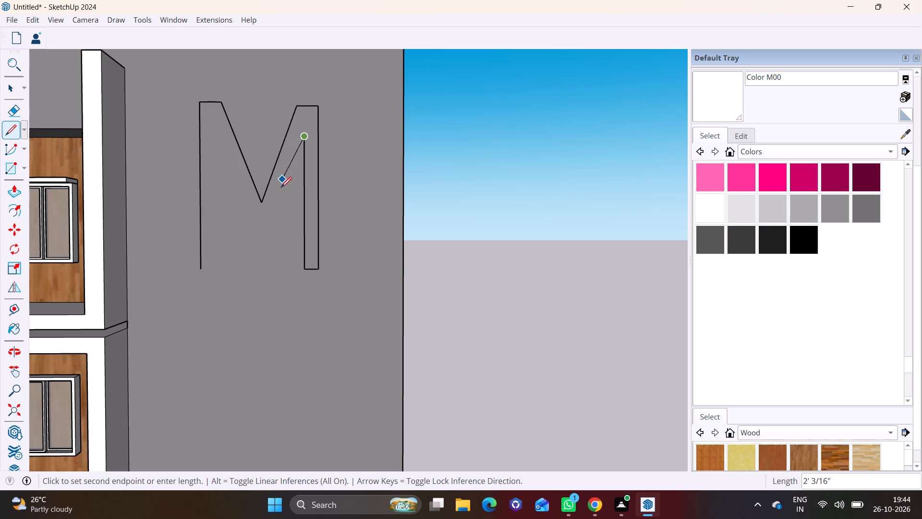
click(265, 235)
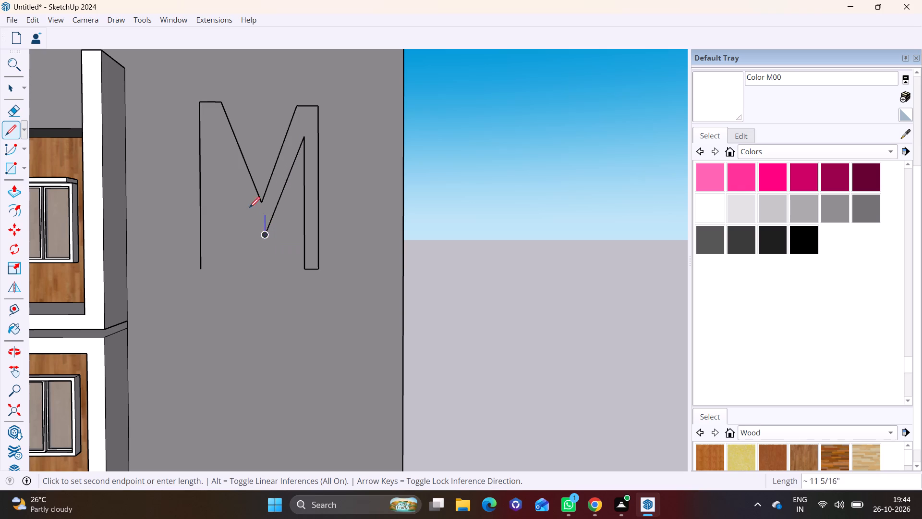
click(216, 135)
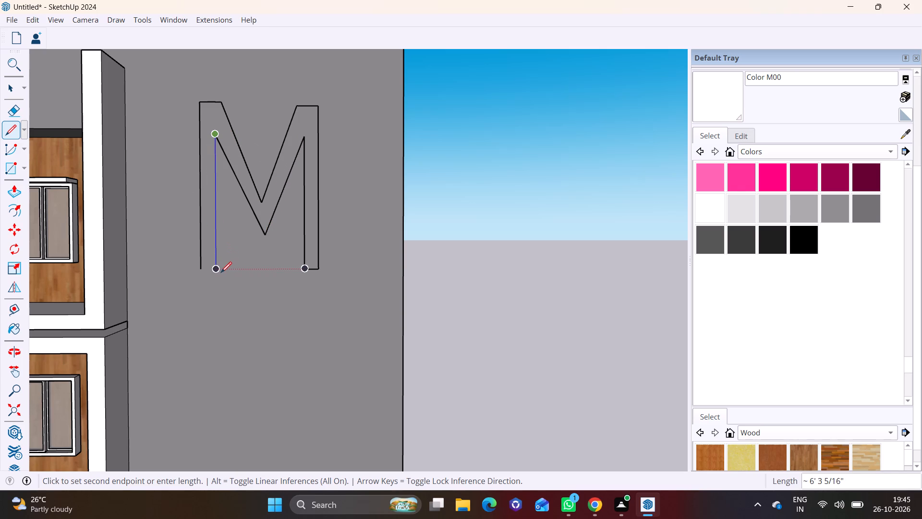
click(218, 269)
click(204, 268)
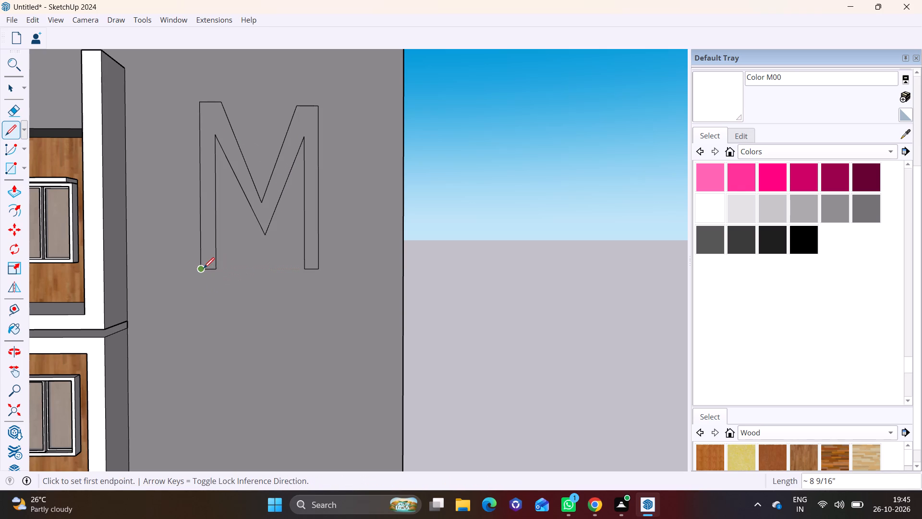
key(Escape)
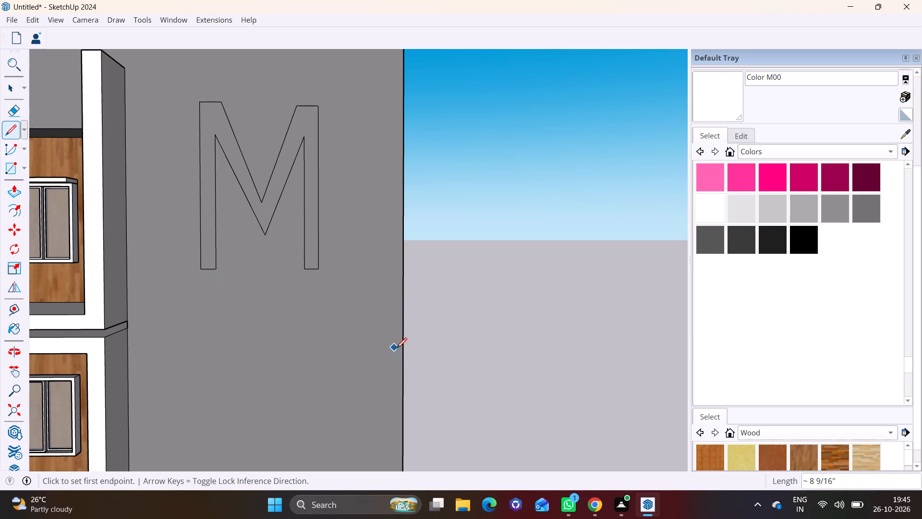
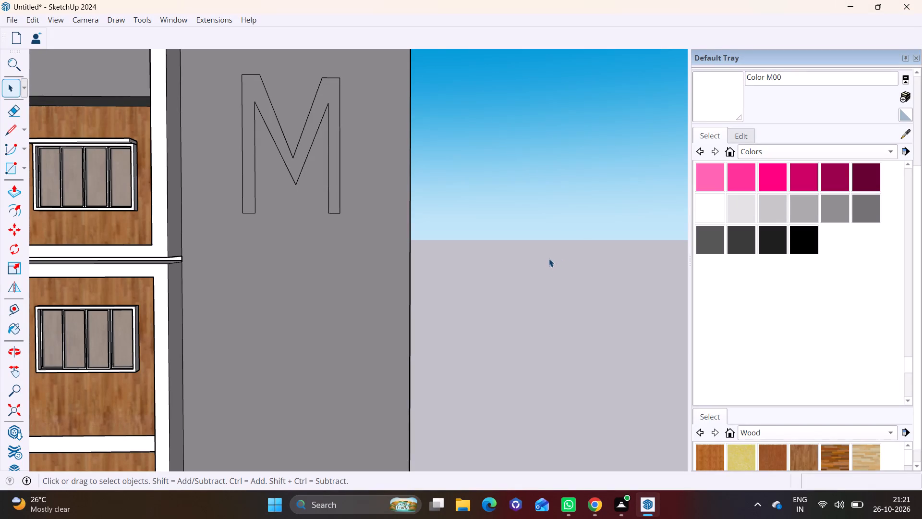
Examine the letter M outline on the tall grey wall and the whole building from the front and side.
scroll(329, 271, down, 5)
shift+middle_drag(316, 256, 360, 162)
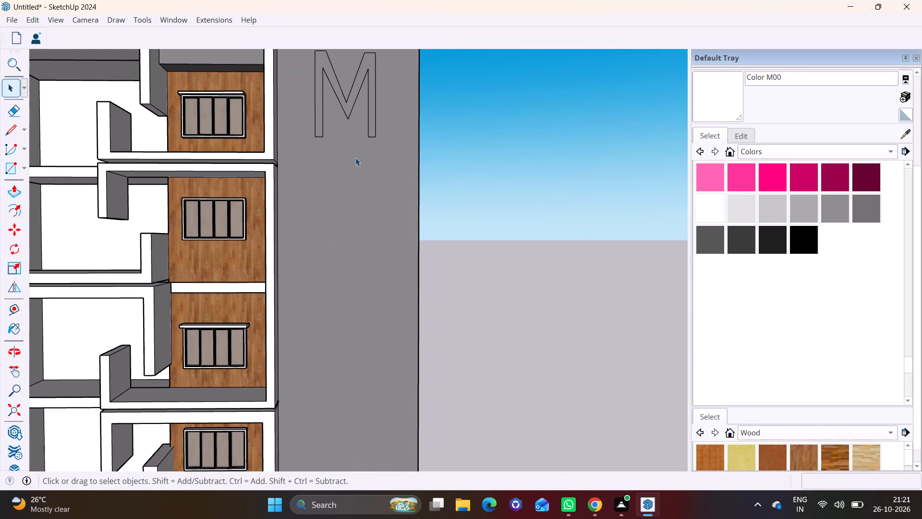
shift+middle_drag(349, 173, 343, 231)
scroll(342, 222, up, 2)
scroll(338, 237, down, 4)
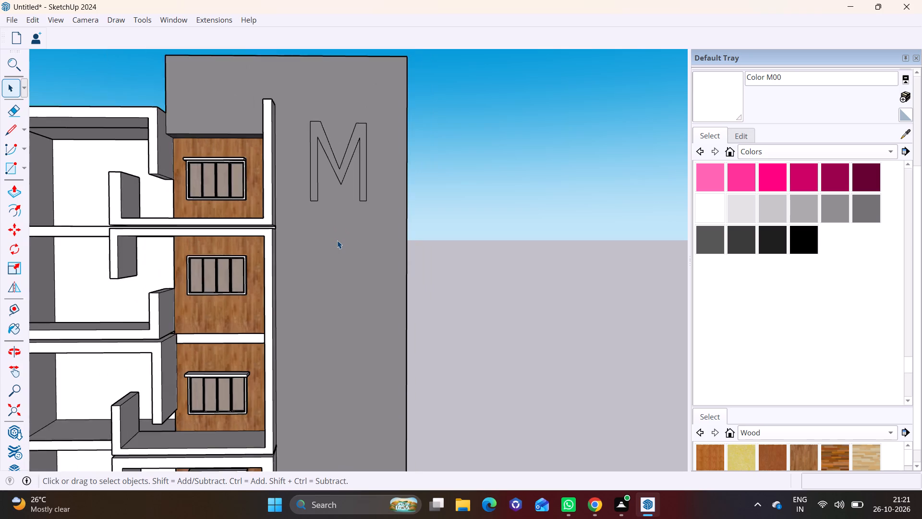
scroll(337, 240, down, 5)
shift+middle_drag(339, 251, 344, 202)
scroll(336, 223, down, 2)
middle_drag(324, 230, 175, 232)
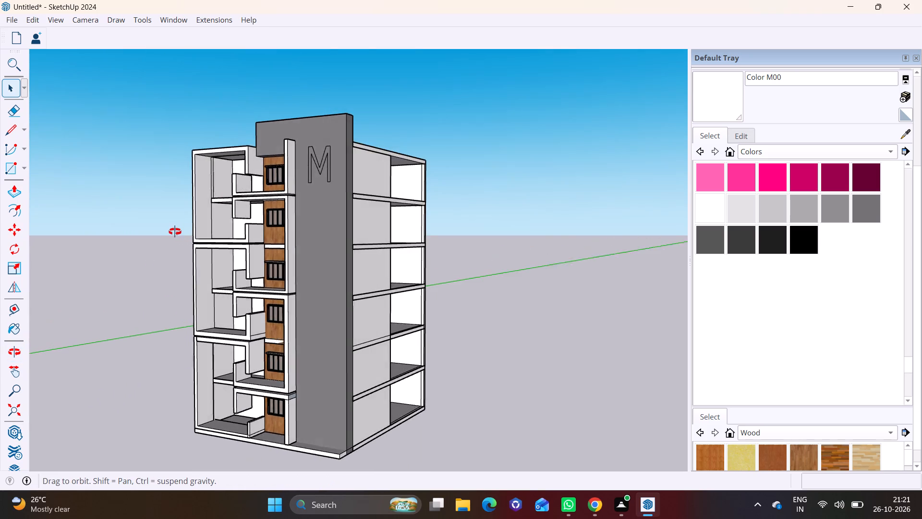
middle_drag(175, 232, 387, 245)
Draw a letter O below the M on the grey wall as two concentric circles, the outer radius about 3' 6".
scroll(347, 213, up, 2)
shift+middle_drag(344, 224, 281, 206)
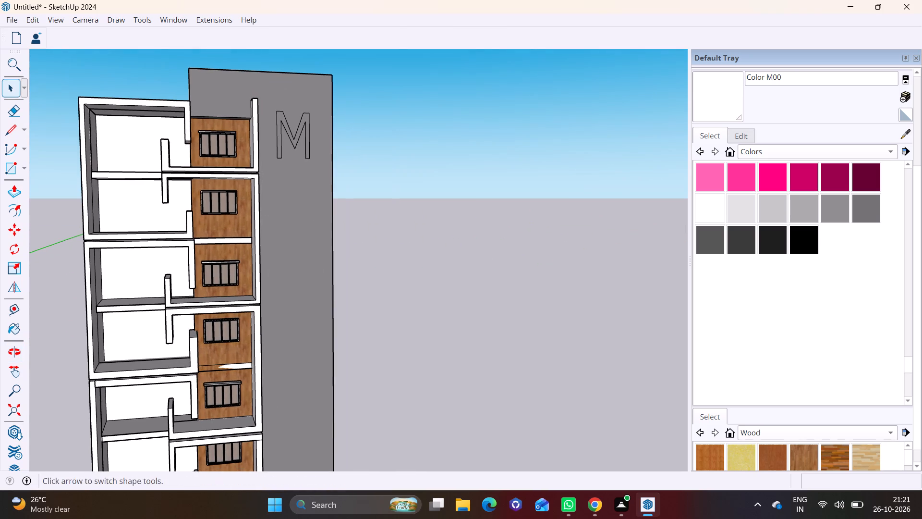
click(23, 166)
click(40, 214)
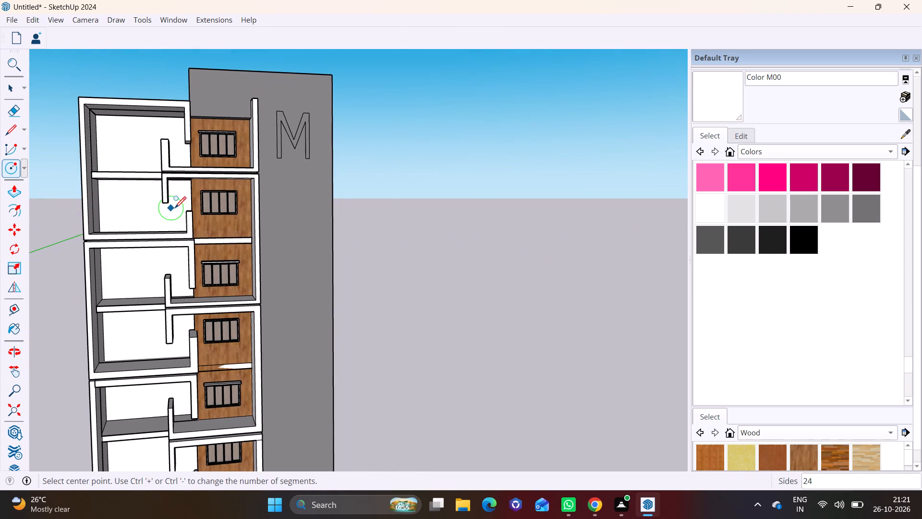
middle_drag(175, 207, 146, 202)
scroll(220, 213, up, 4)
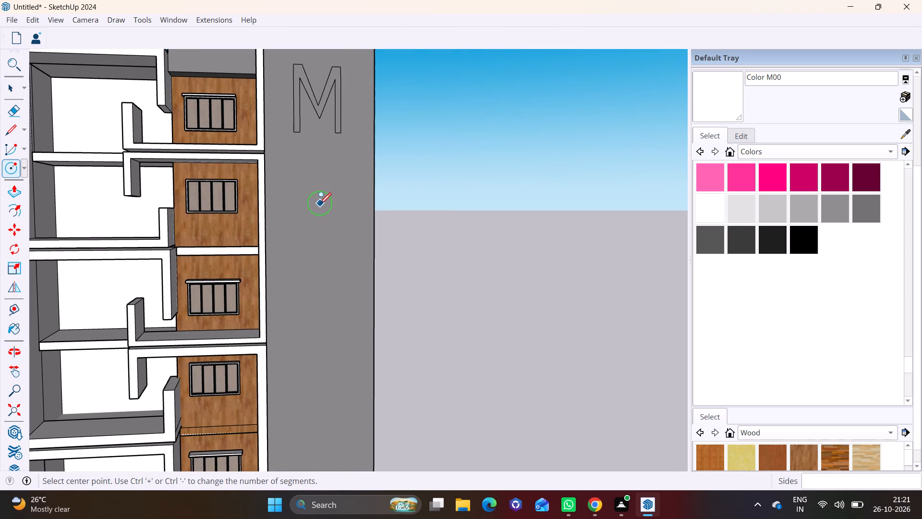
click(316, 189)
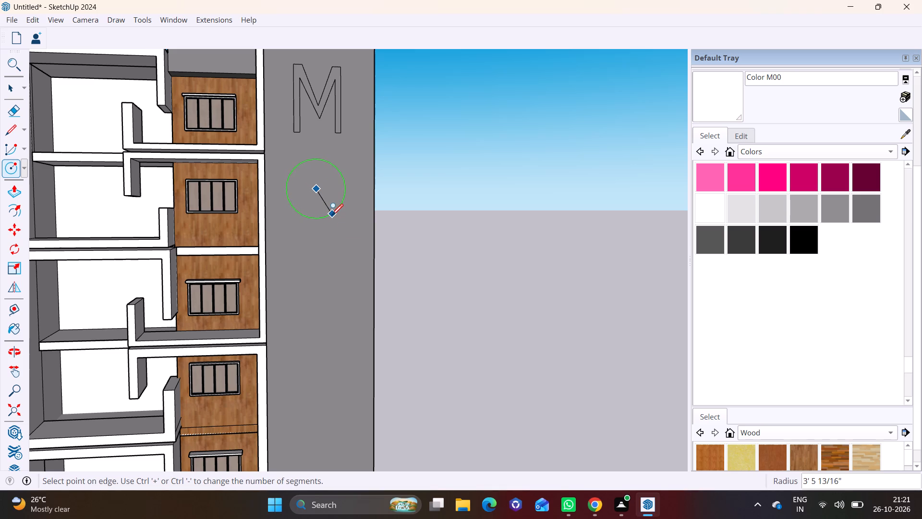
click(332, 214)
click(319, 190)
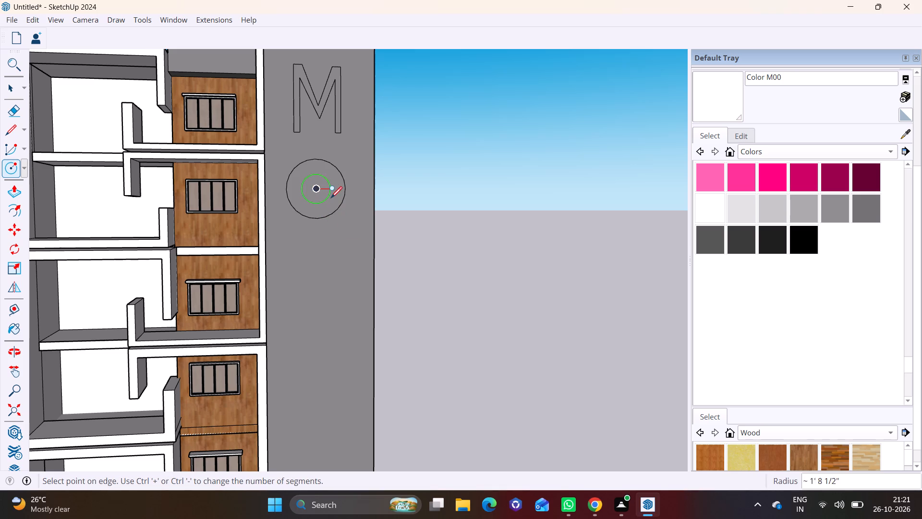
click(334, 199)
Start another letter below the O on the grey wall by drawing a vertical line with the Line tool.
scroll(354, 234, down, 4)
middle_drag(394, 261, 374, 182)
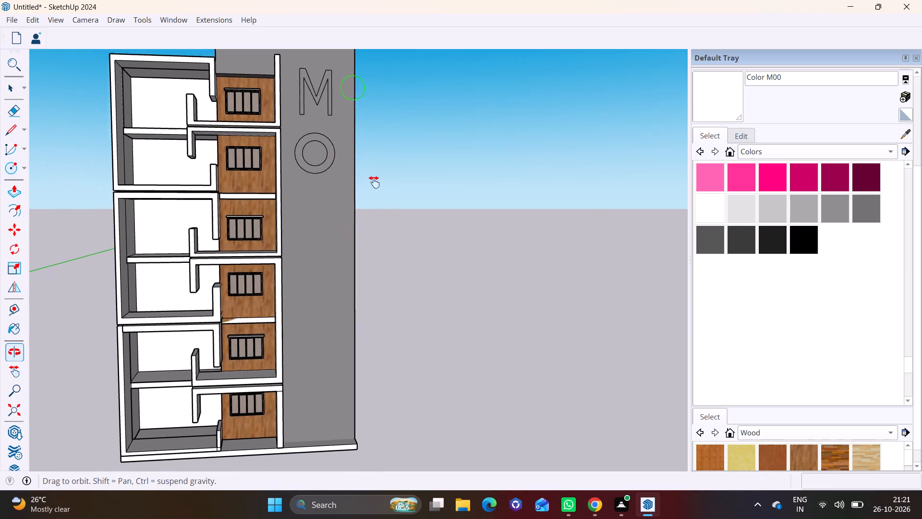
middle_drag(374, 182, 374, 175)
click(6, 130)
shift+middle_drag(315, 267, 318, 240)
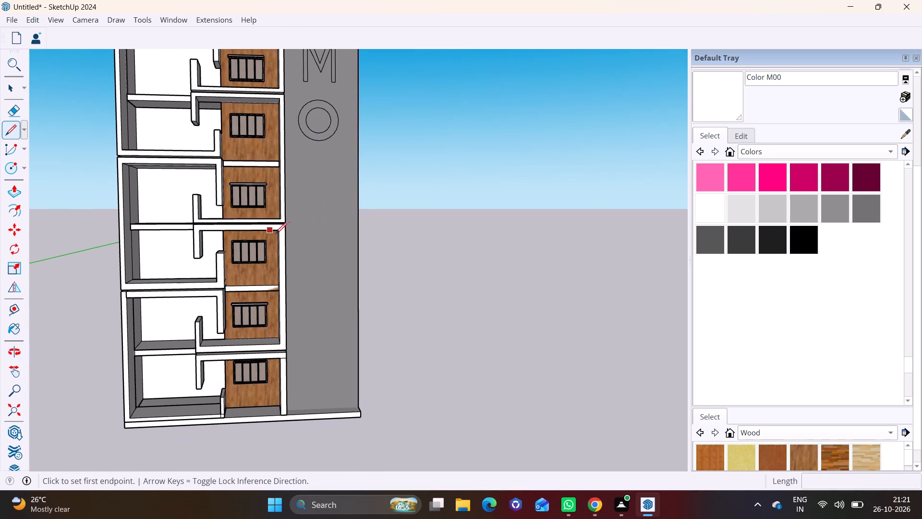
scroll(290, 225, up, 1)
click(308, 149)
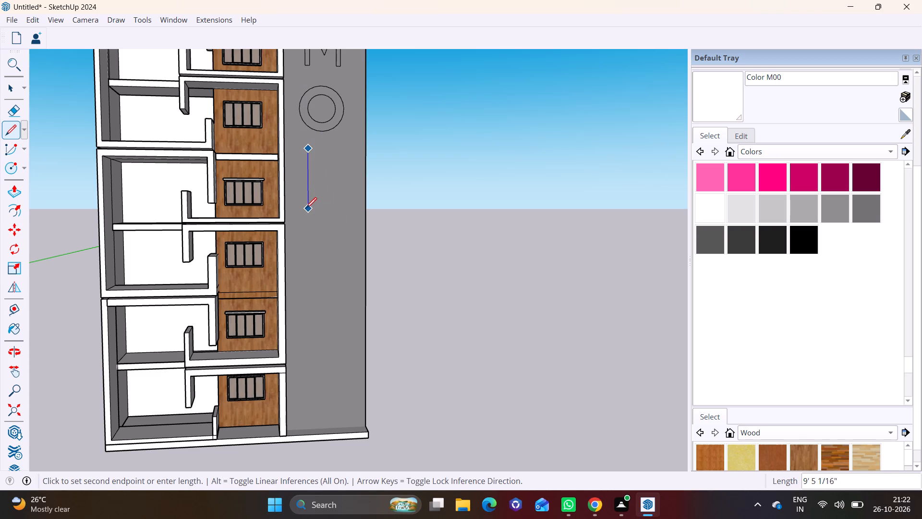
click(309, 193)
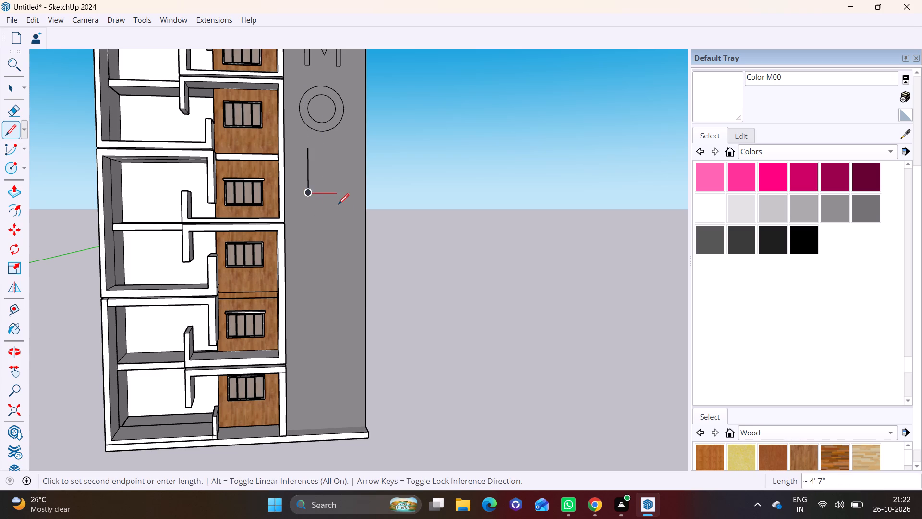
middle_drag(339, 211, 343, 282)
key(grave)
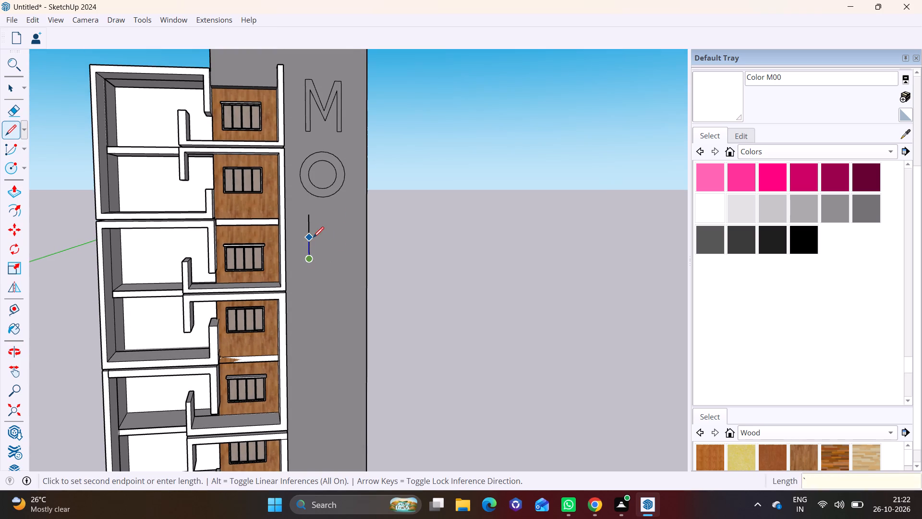
Undo the vertical line, both O circles and the entire M outline on the tall grey wall.
scroll(313, 226, down, 5)
key(ctrl+z)
key(ctrl+z)
key(ctrl+z)
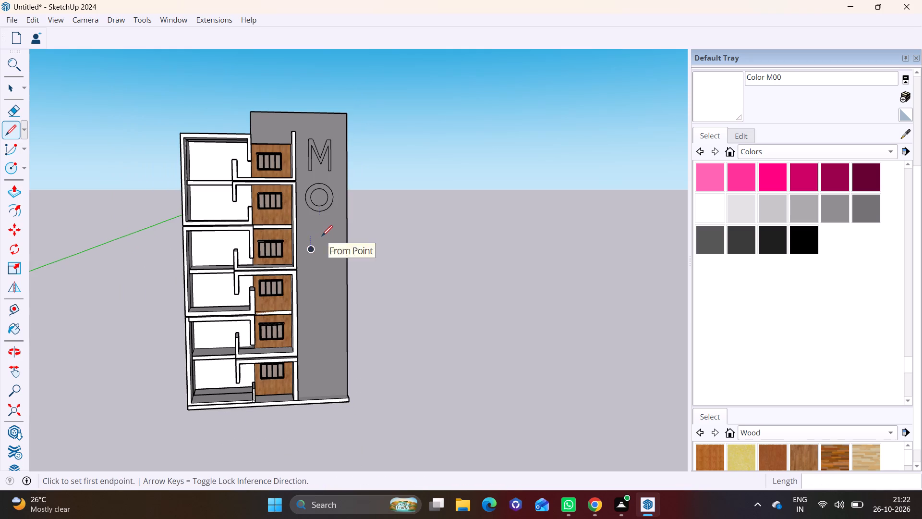
key(ctrl+z)
key(ctrl+z)
key(ctrl+z)
key(ctrl+z)
key(ctrl+z)
key(ctrl+z)
key(ctrl+z)
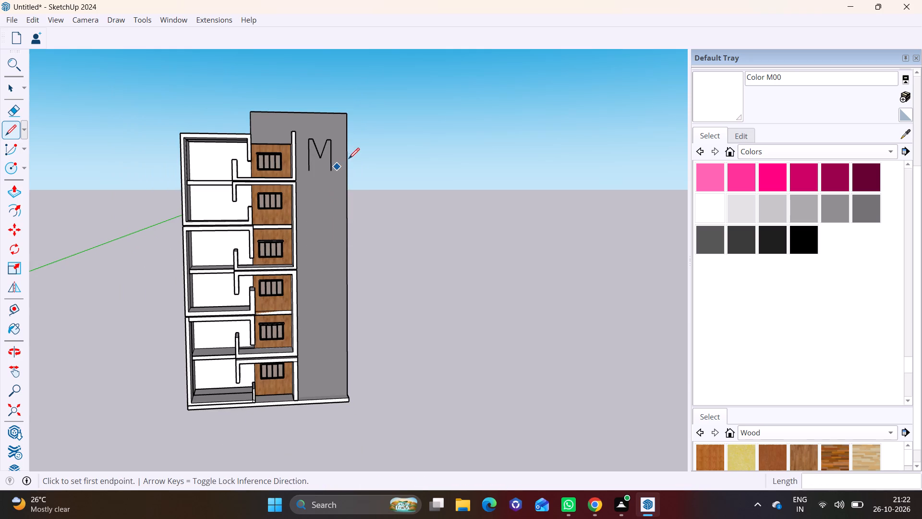
key(ctrl+z)
key(ctrl+z)
key(ctrl+z)
key(ctrl+z)
key(ctrl+z)
key(ctrl+z)
Examine the balconies and the wood-clad panels with their windows on the middle storeys.
scroll(312, 188, down, 2)
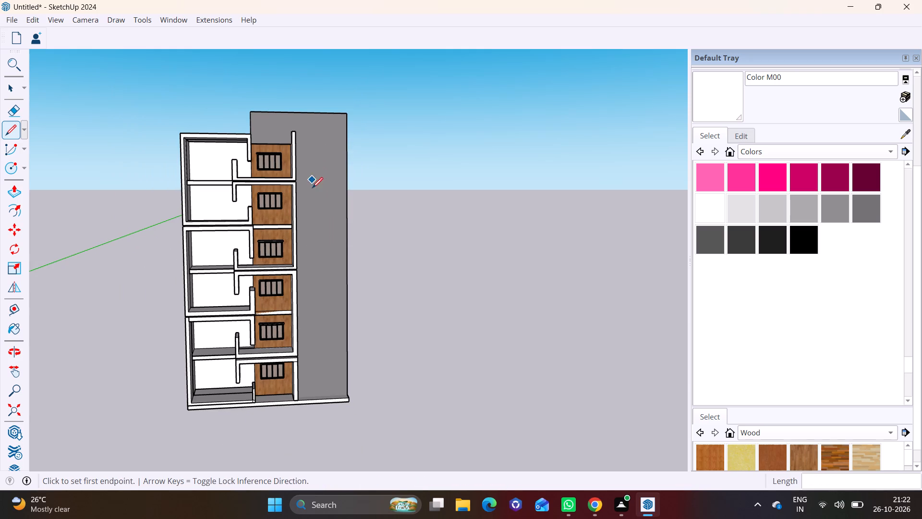
middle_drag(298, 201, 255, 200)
scroll(248, 256, up, 5)
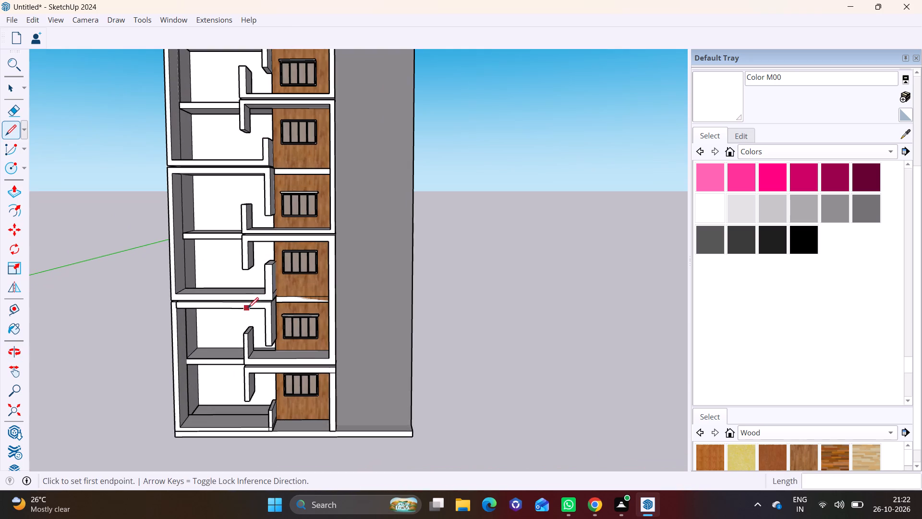
scroll(248, 308, up, 2)
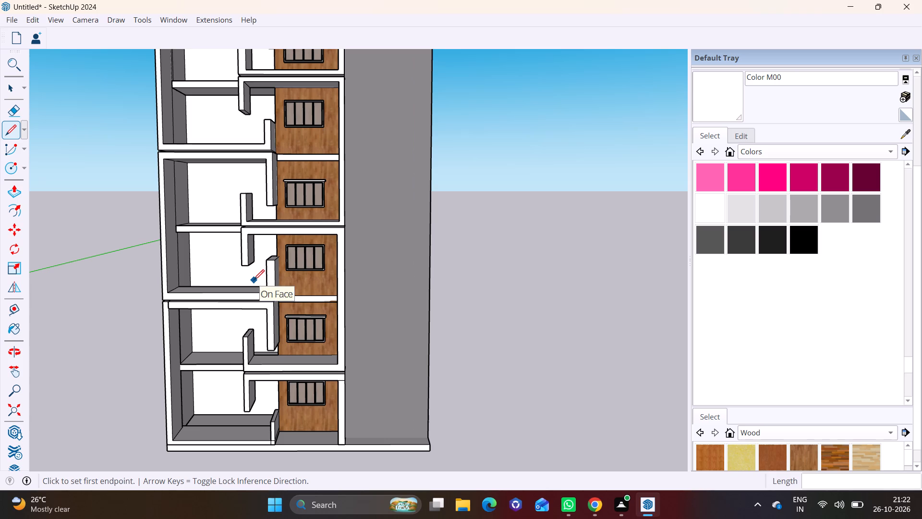
middle_drag(279, 277, 346, 284)
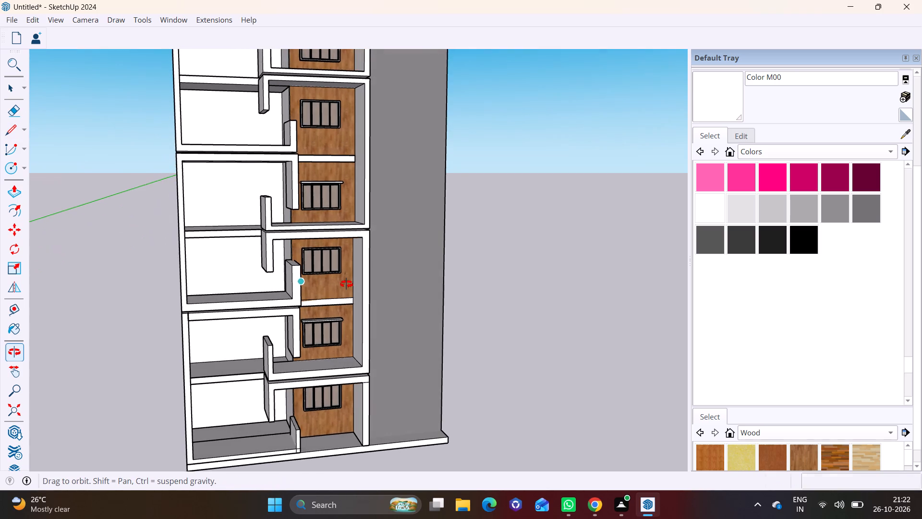
middle_drag(346, 284, 347, 283)
scroll(314, 222, up, 7)
middle_drag(306, 219, 261, 220)
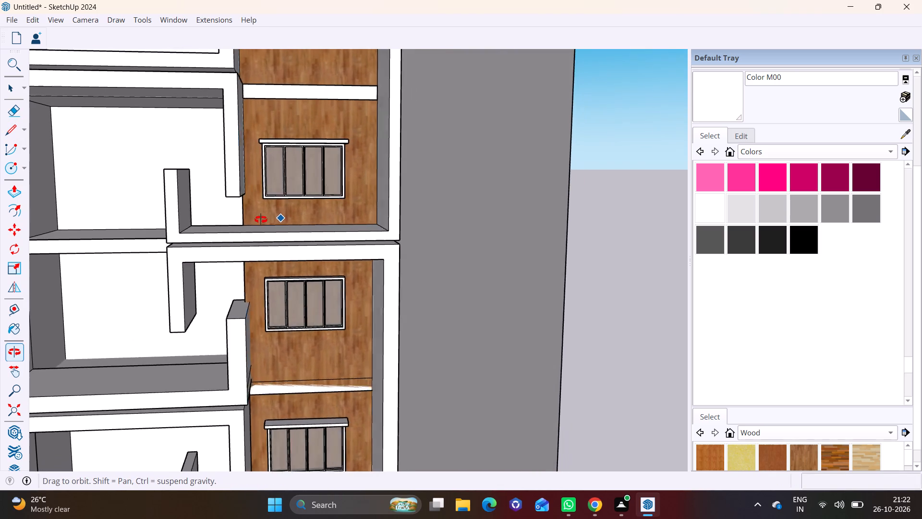
middle_drag(261, 220, 236, 259)
scroll(265, 198, up, 5)
middle_drag(307, 192, 241, 147)
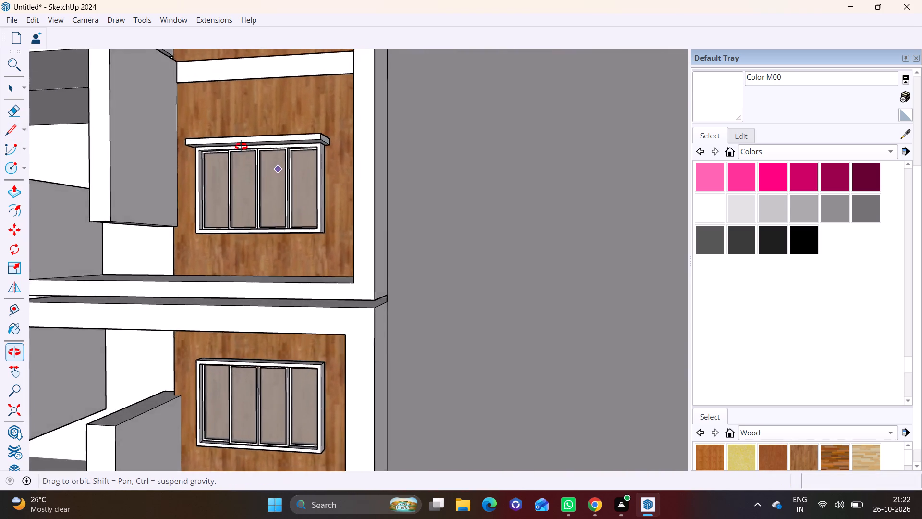
middle_drag(241, 147, 221, 208)
Push/Pull the wood-clad wall face around the third window from the top by about 8 1/8".
scroll(247, 190, down, 7)
middle_drag(267, 179, 309, 185)
scroll(267, 179, down, 1)
key(space)
click(286, 167)
click(16, 188)
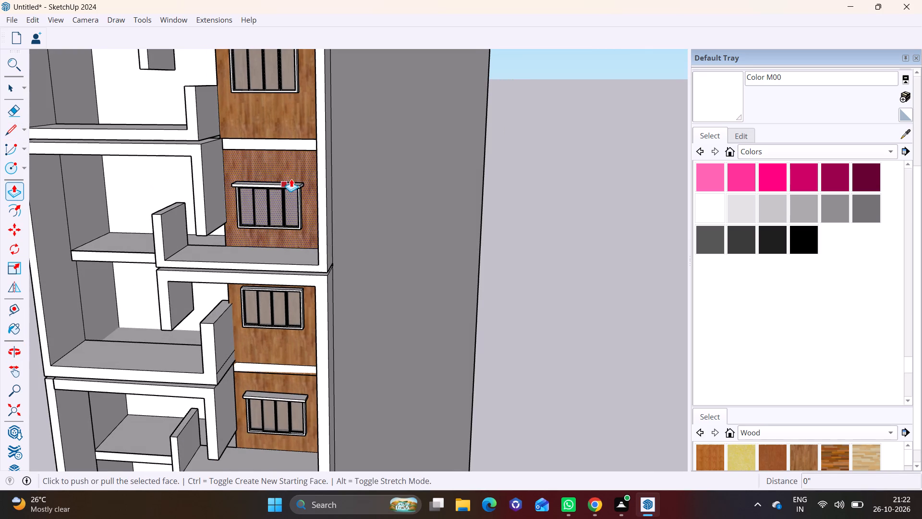
click(294, 168)
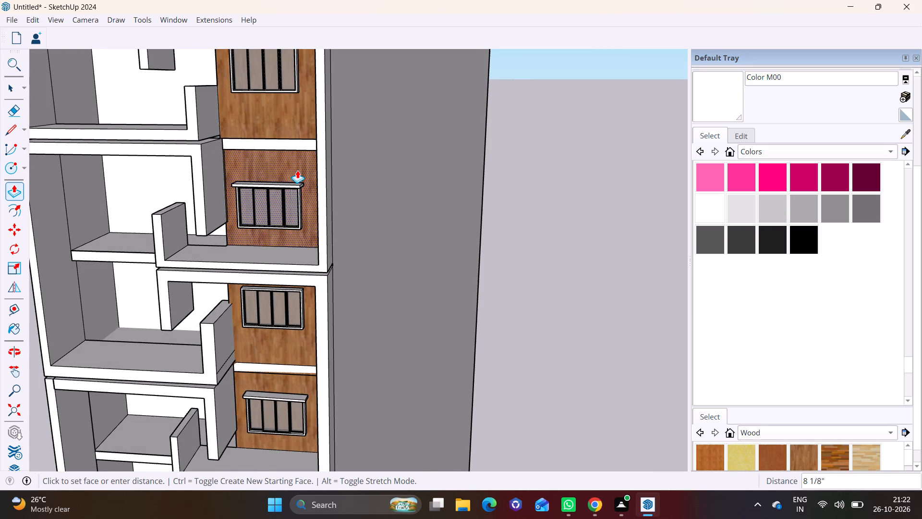
click(297, 170)
key(space)
click(365, 206)
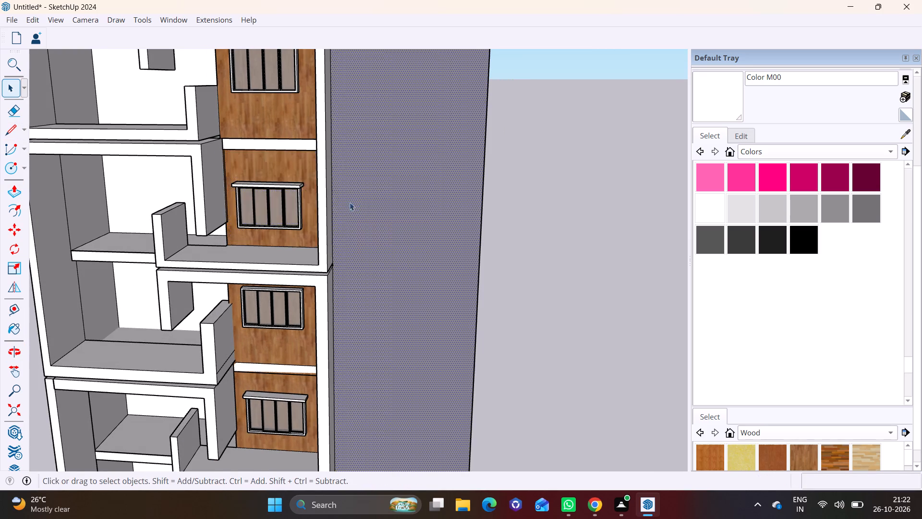
Draw a rectangular strip about 8 1/4" by 9' 8 1/2" across the top of that wood panel, directly below the white band.
scroll(234, 161, up, 6)
middle_drag(283, 171, 330, 131)
scroll(312, 148, up, 4)
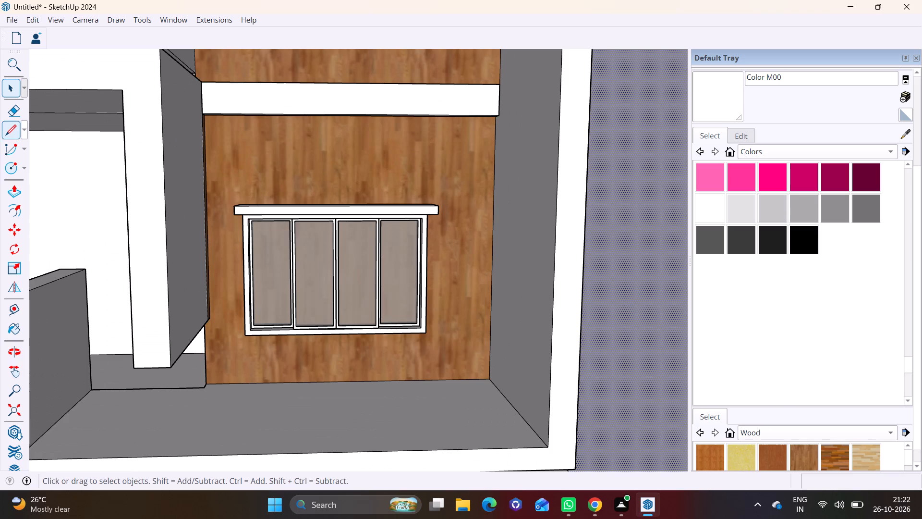
click(26, 127)
click(31, 142)
scroll(222, 147, up, 1)
middle_drag(222, 147, 167, 142)
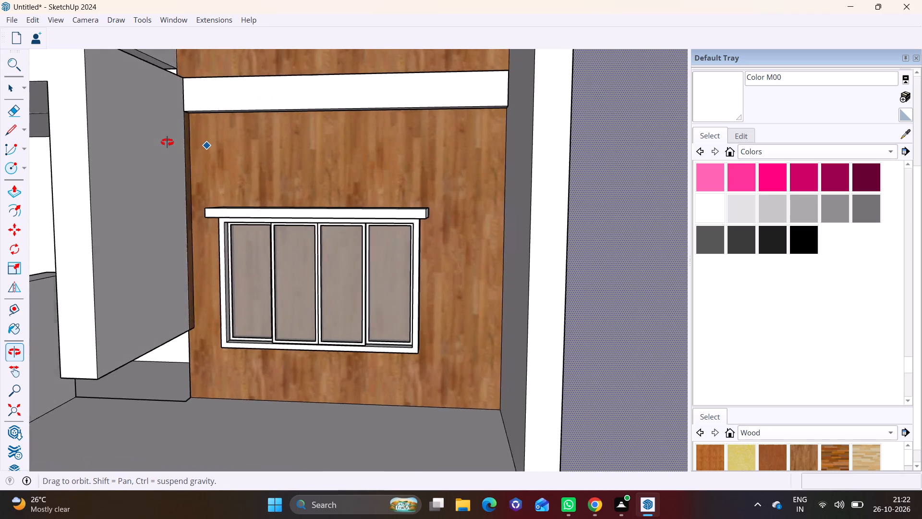
middle_drag(167, 142, 159, 144)
drag(24, 168, 28, 171)
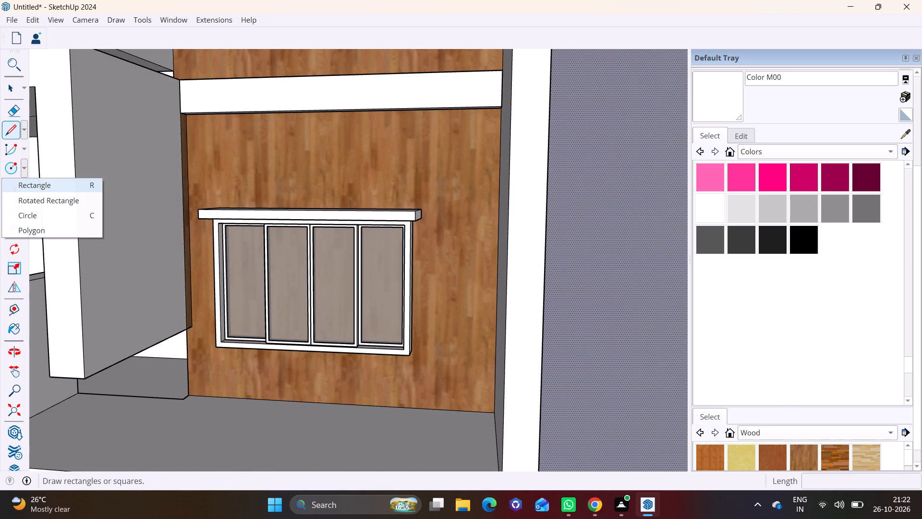
click(42, 184)
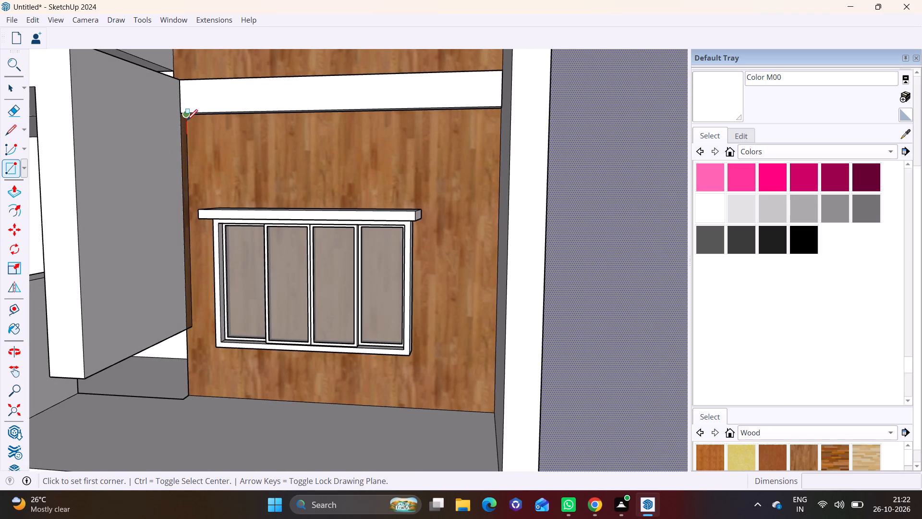
click(187, 120)
scroll(284, 146, down, 2)
middle_drag(345, 148, 368, 97)
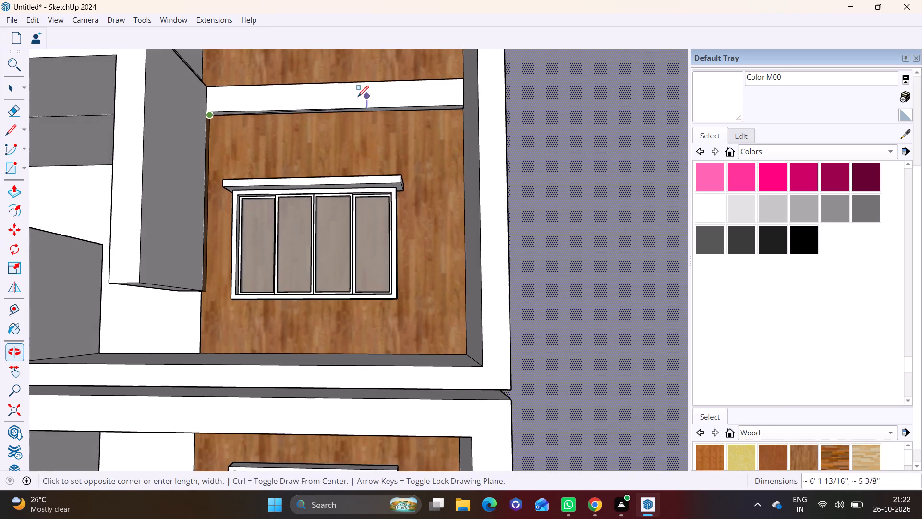
scroll(224, 141, up, 10)
key(Escape)
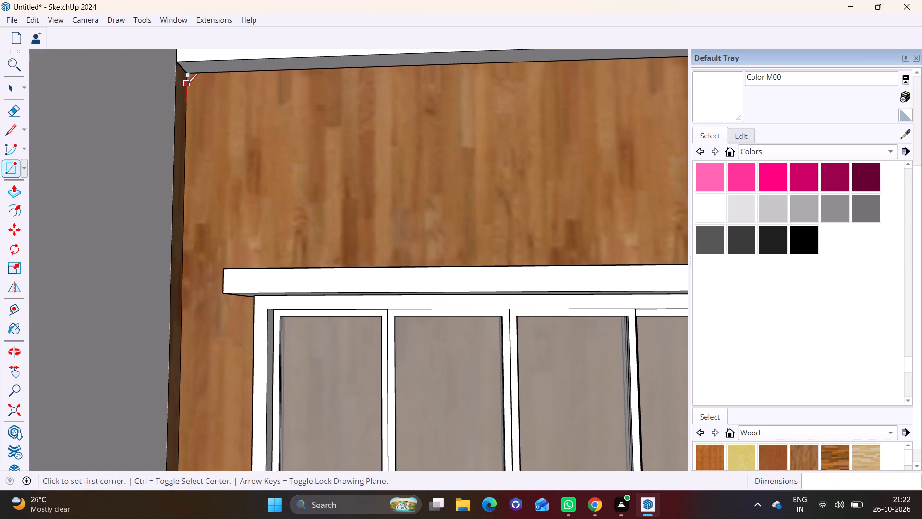
click(188, 77)
scroll(303, 127, down, 6)
scroll(361, 145, up, 1)
scroll(380, 150, down, 2)
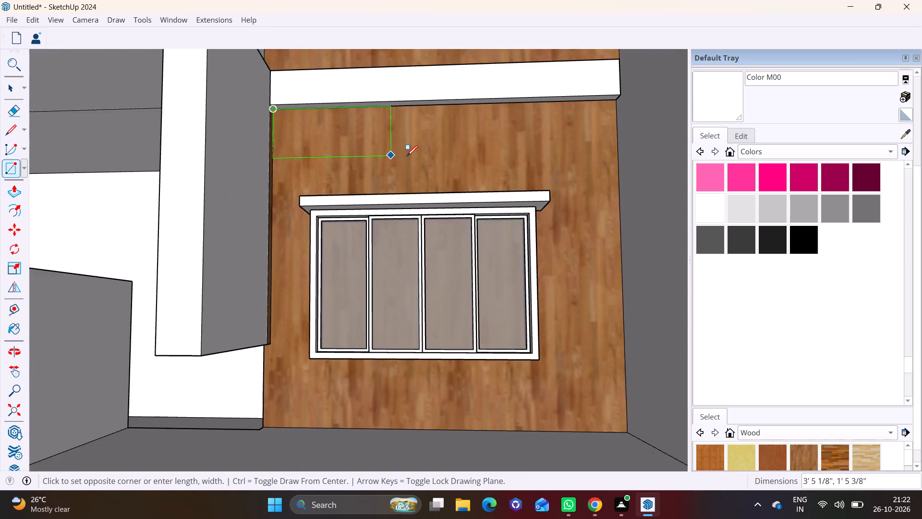
scroll(407, 156, down, 3)
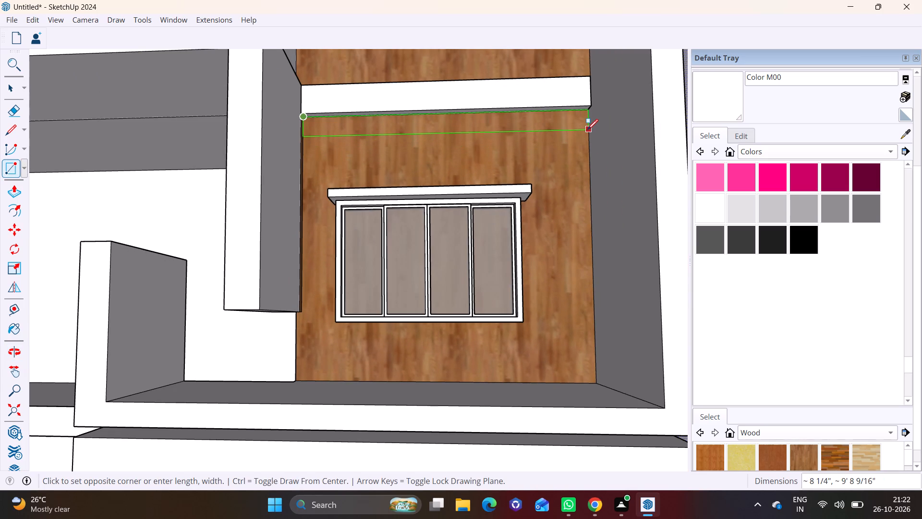
click(587, 130)
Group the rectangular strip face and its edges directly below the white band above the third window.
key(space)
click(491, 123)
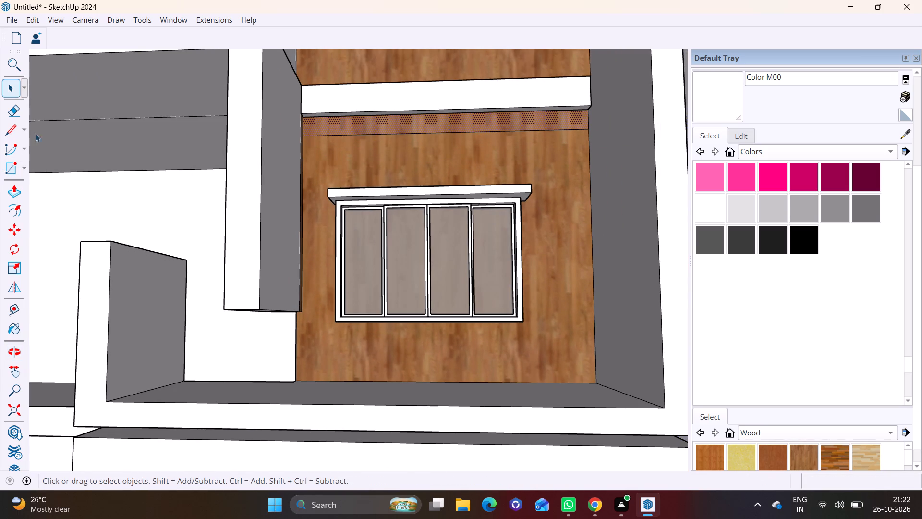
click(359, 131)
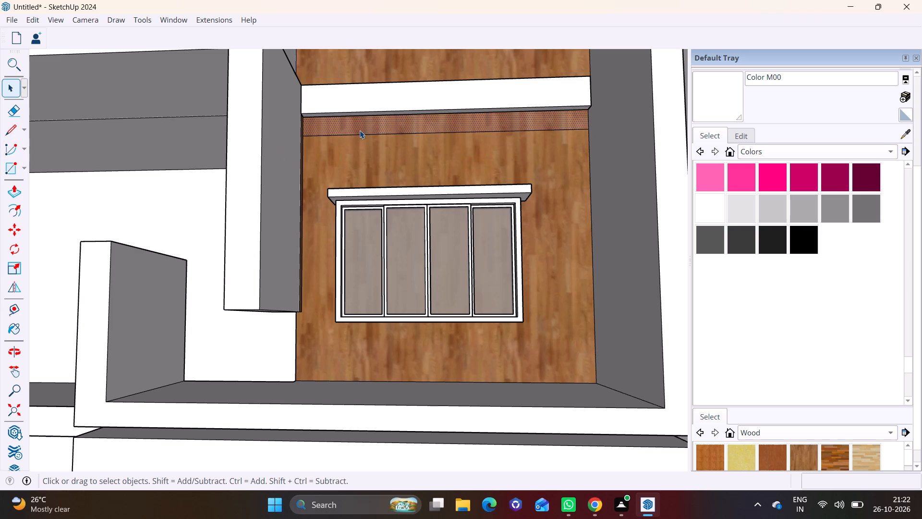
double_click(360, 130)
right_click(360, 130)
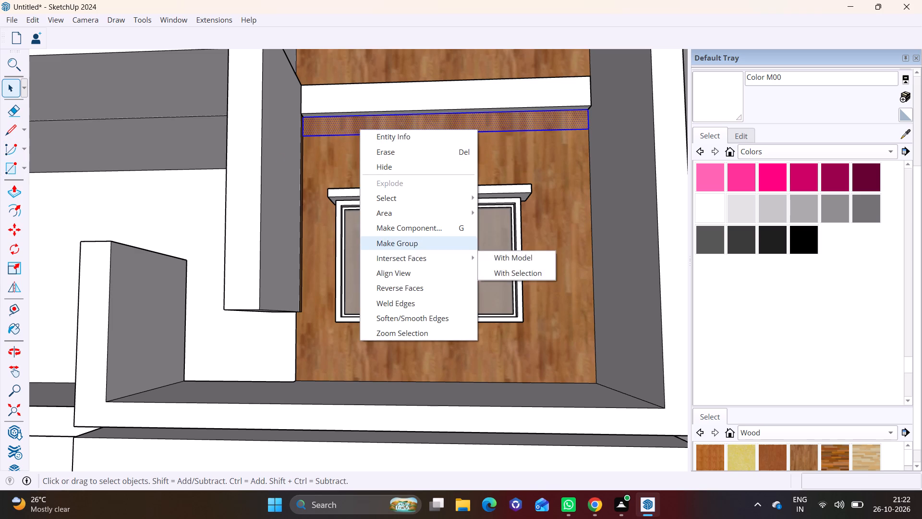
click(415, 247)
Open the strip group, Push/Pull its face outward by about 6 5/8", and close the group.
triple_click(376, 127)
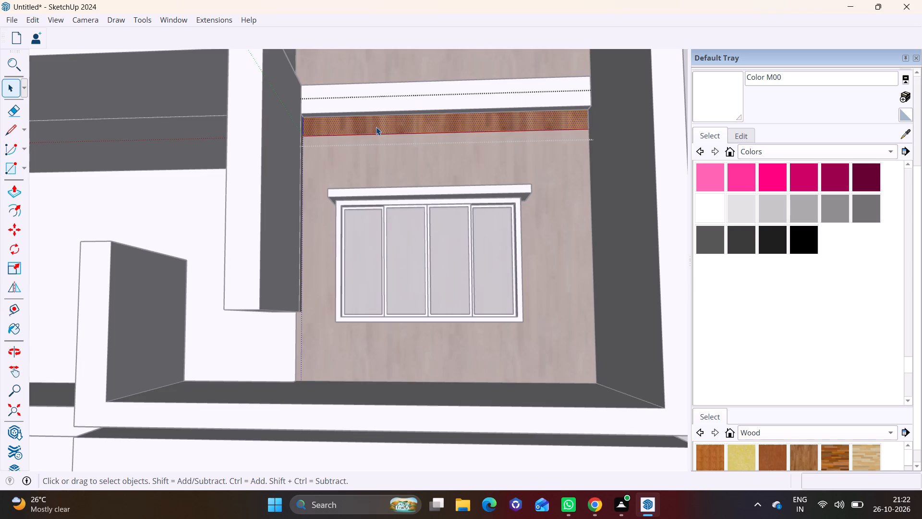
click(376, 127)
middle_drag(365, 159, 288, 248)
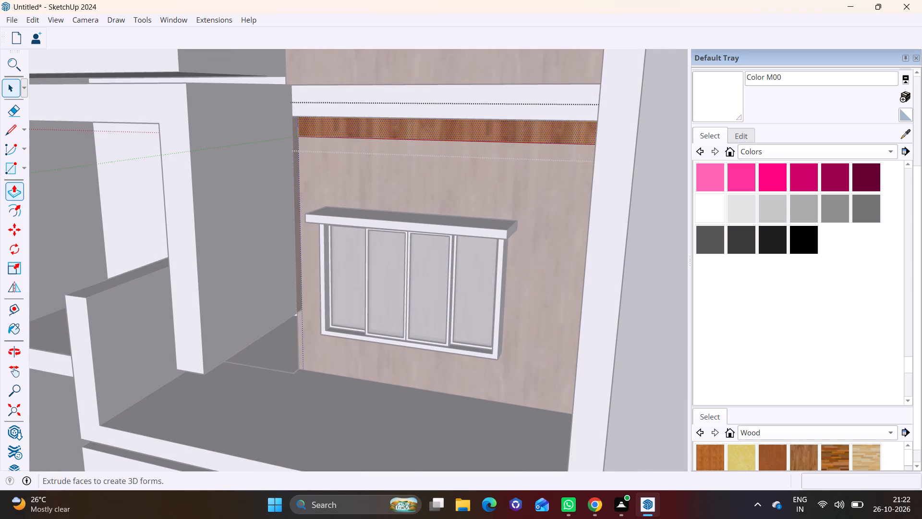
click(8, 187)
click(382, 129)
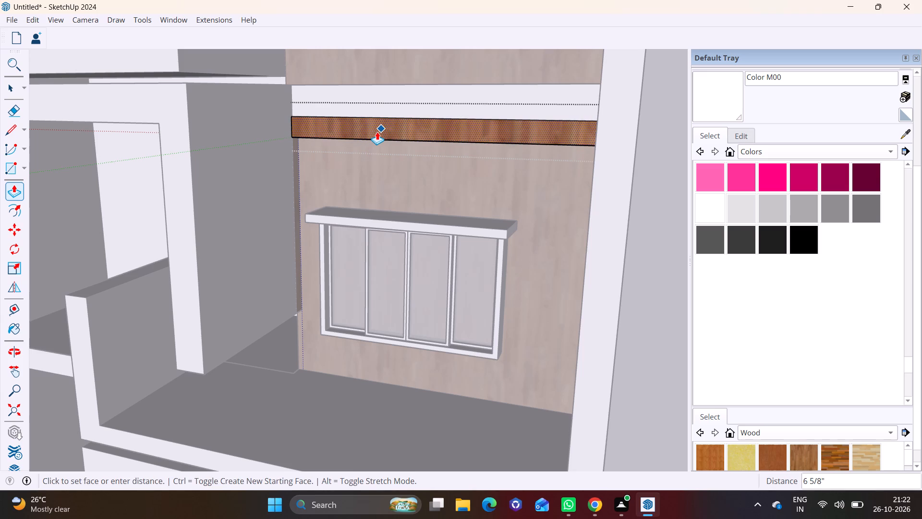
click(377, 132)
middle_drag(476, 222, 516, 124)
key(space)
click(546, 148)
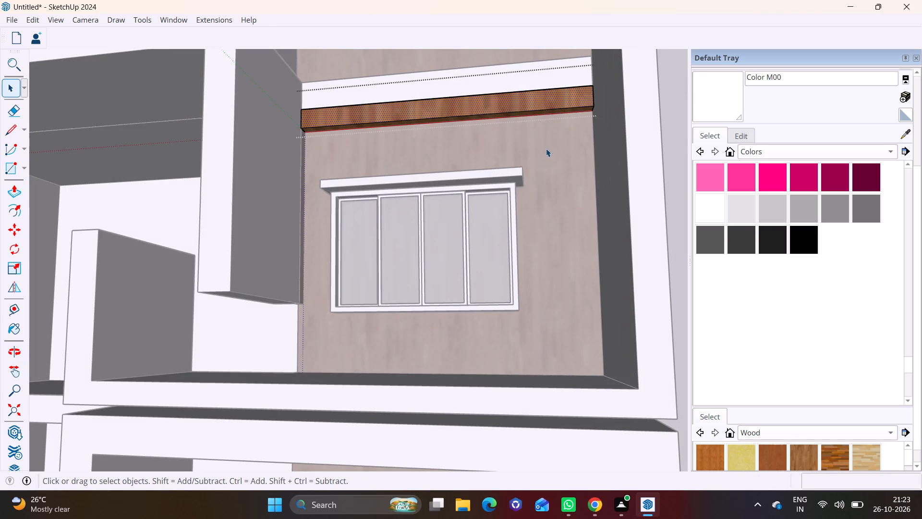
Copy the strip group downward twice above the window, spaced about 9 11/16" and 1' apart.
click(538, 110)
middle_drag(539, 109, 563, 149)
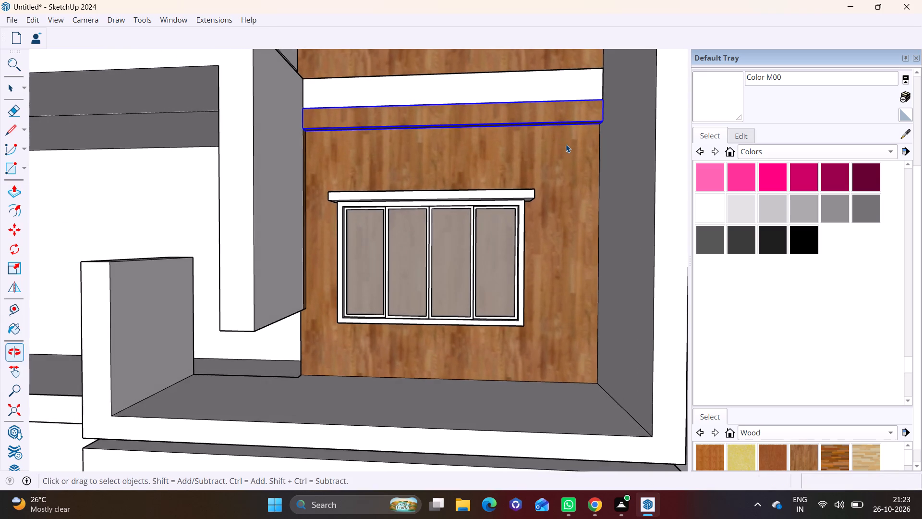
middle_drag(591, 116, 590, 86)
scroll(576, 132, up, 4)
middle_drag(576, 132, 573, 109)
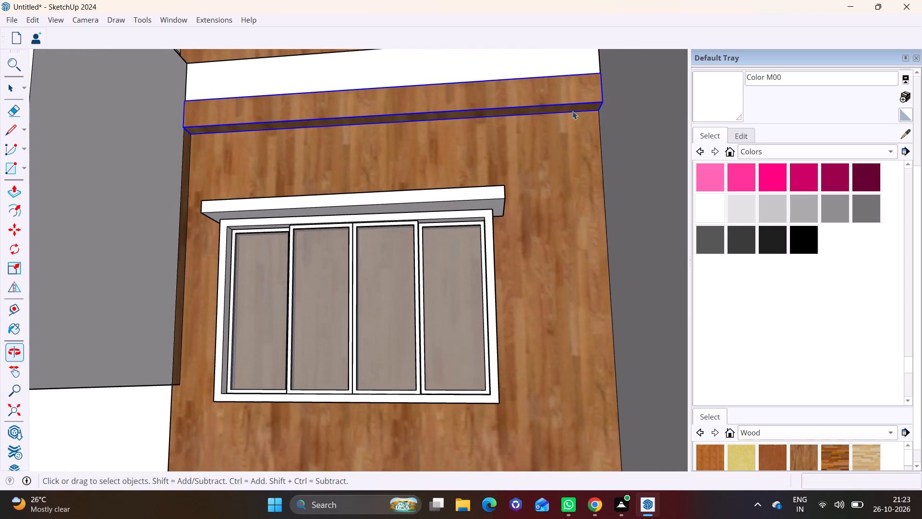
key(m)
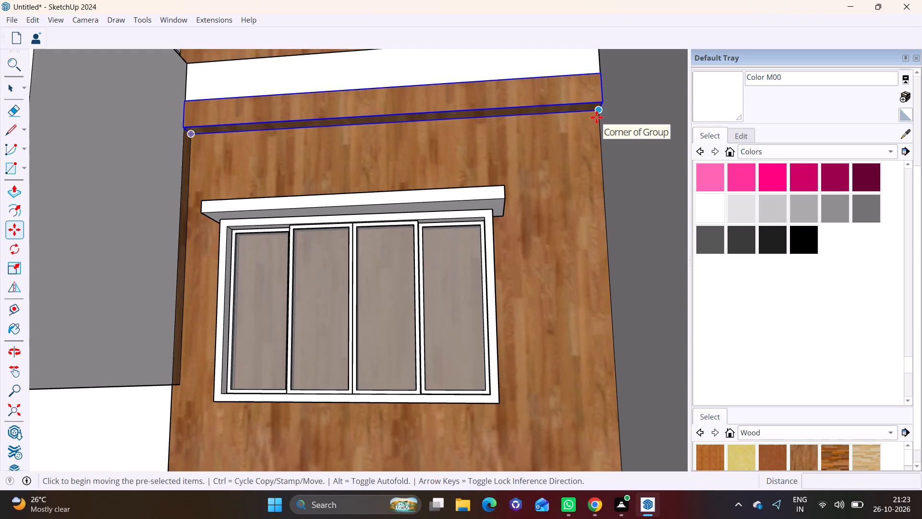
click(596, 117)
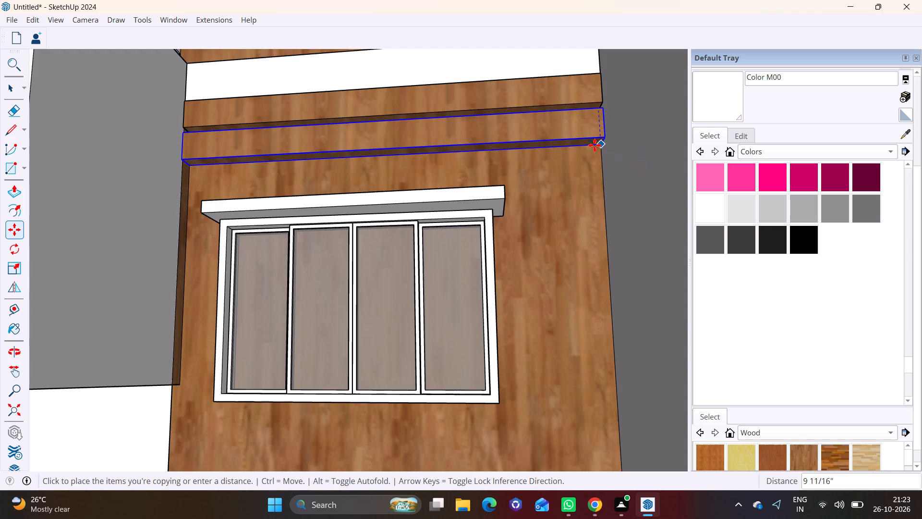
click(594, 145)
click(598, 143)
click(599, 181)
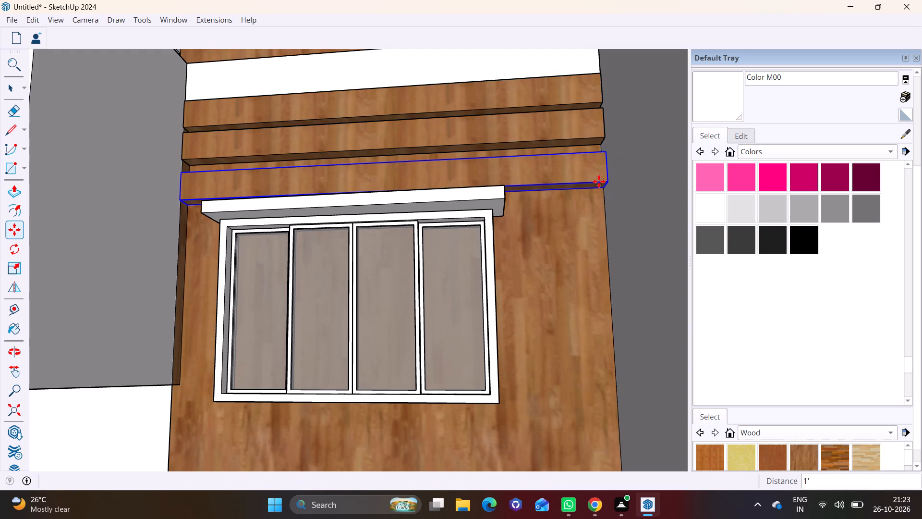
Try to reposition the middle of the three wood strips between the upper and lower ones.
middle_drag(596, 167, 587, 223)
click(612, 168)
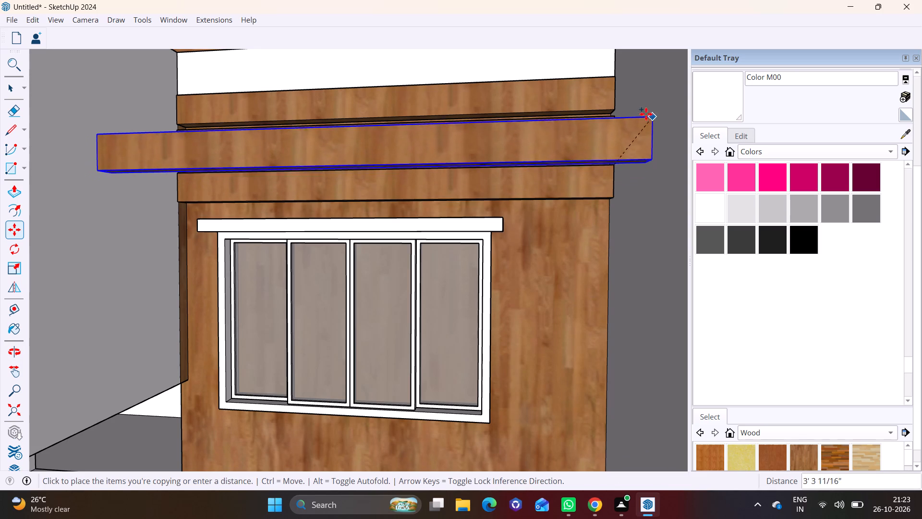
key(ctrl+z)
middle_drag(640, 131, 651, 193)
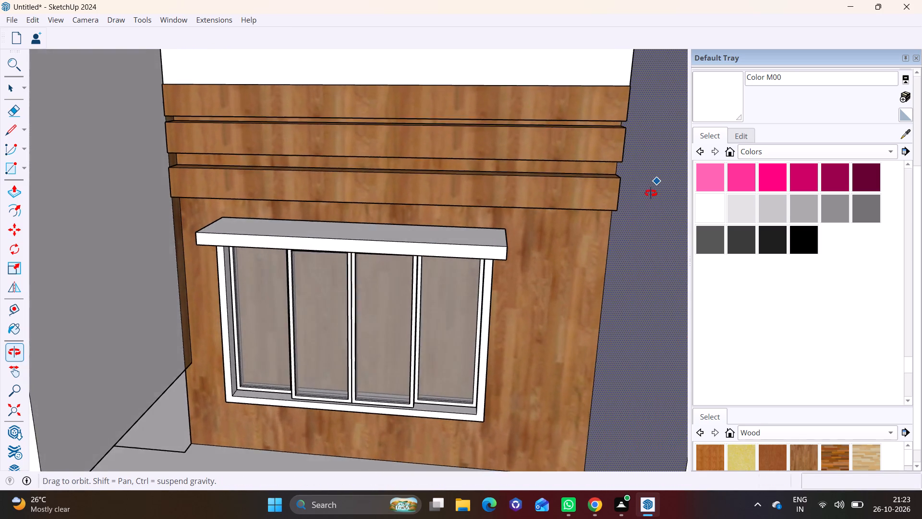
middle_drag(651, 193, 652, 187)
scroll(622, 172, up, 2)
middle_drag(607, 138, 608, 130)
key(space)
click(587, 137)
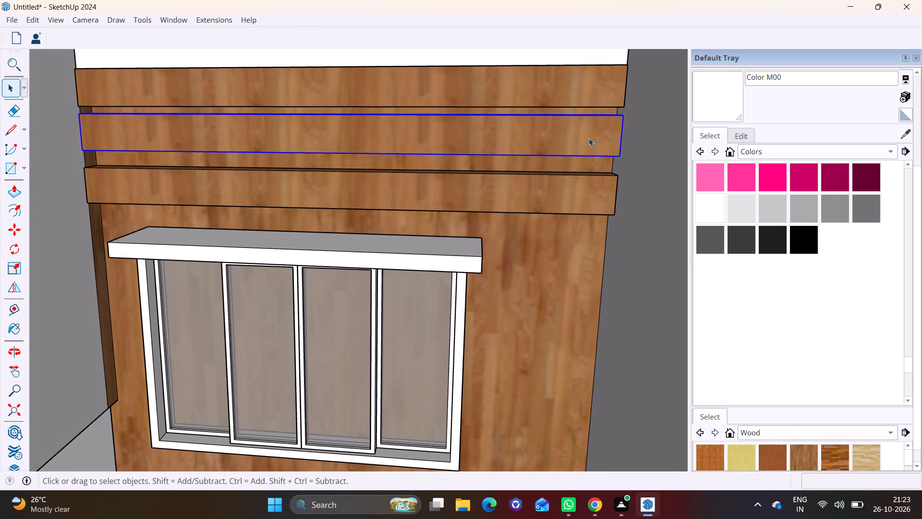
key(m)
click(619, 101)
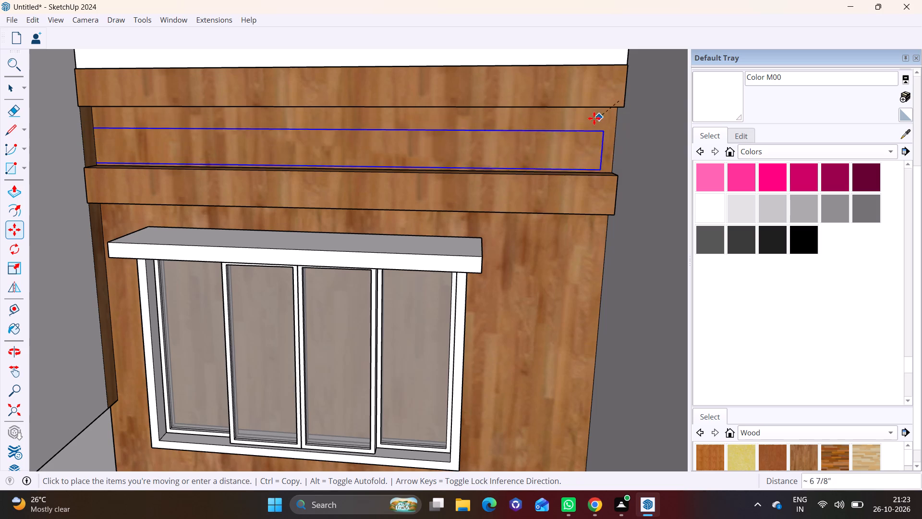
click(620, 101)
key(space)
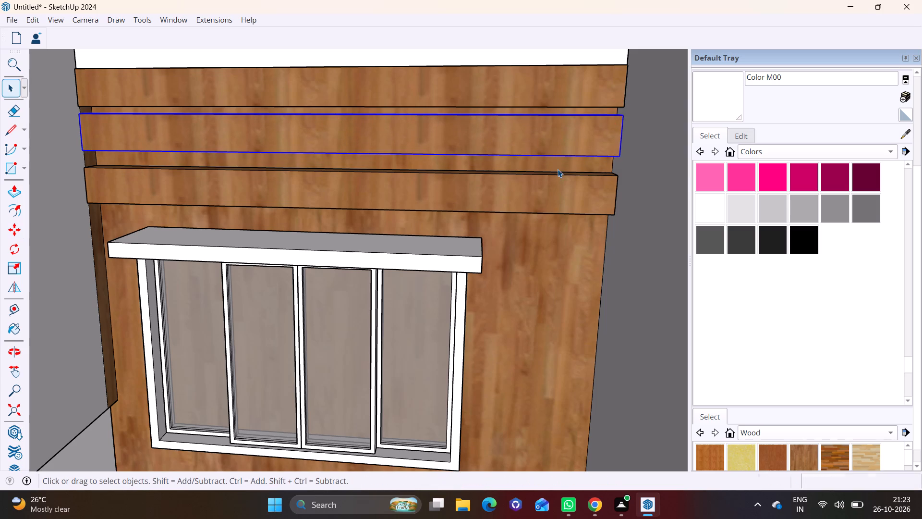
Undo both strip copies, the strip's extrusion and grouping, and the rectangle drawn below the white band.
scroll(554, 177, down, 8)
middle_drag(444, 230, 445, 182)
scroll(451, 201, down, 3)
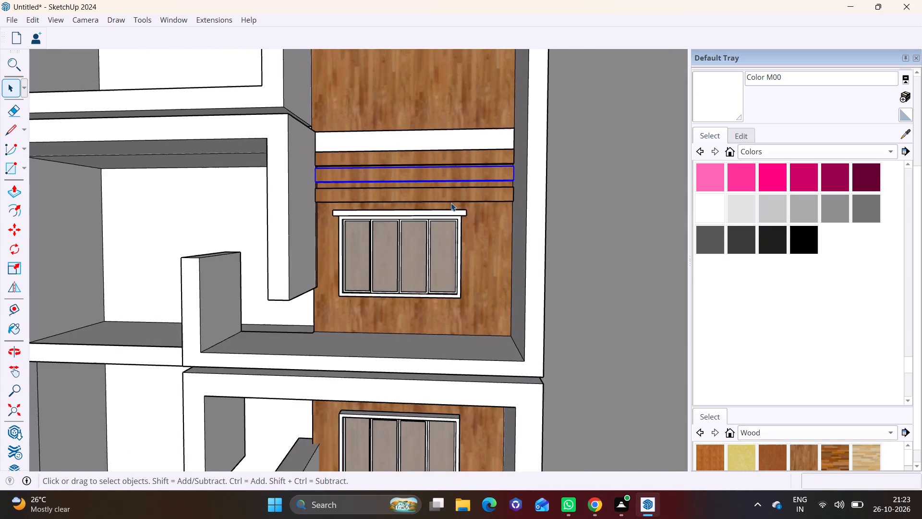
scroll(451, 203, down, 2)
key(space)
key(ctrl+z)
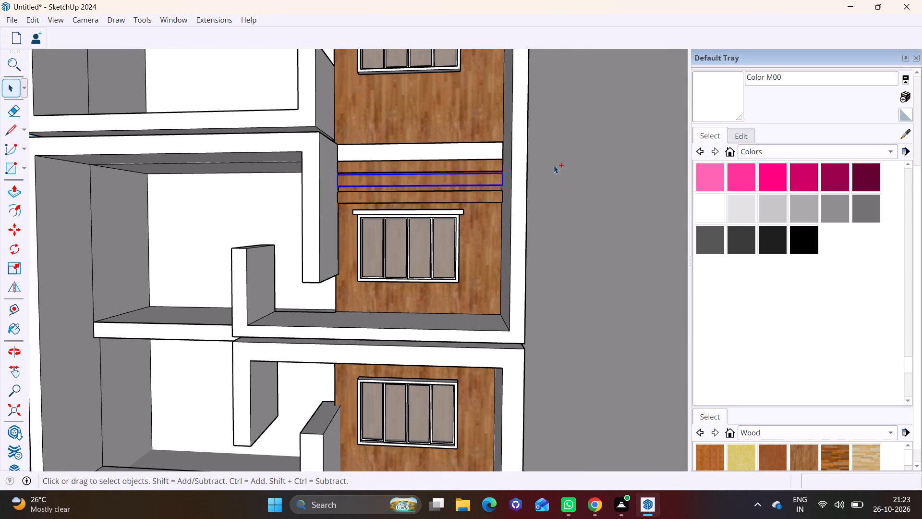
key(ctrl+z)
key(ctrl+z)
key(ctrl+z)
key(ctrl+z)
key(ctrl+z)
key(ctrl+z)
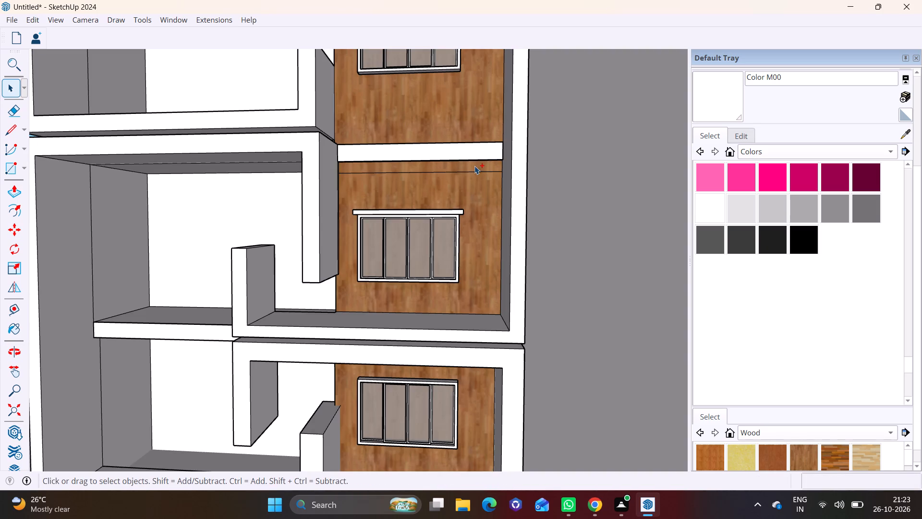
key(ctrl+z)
Examine the whole facade and the building's side elevation behind the tall grey wall.
scroll(386, 198, down, 6)
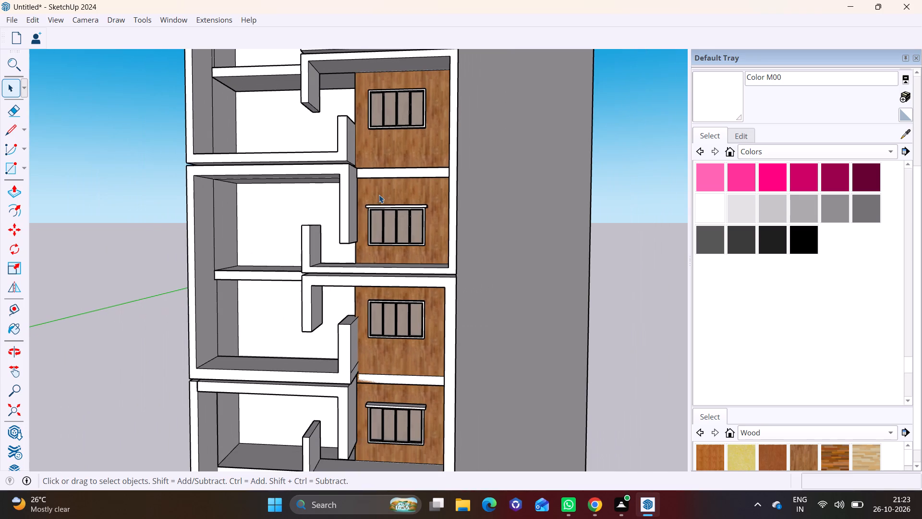
middle_drag(328, 216, 386, 238)
scroll(344, 206, down, 6)
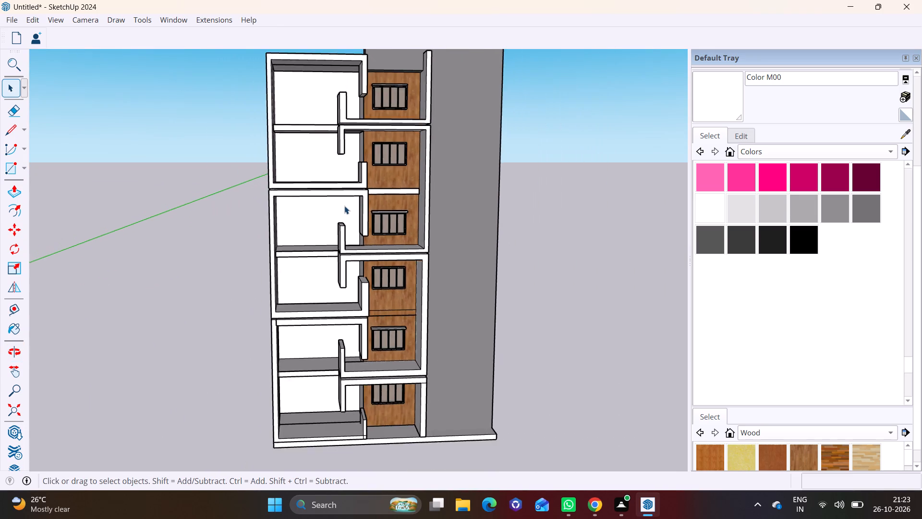
middle_drag(421, 199, 224, 176)
scroll(326, 184, down, 4)
shift+middle_drag(378, 198, 194, 224)
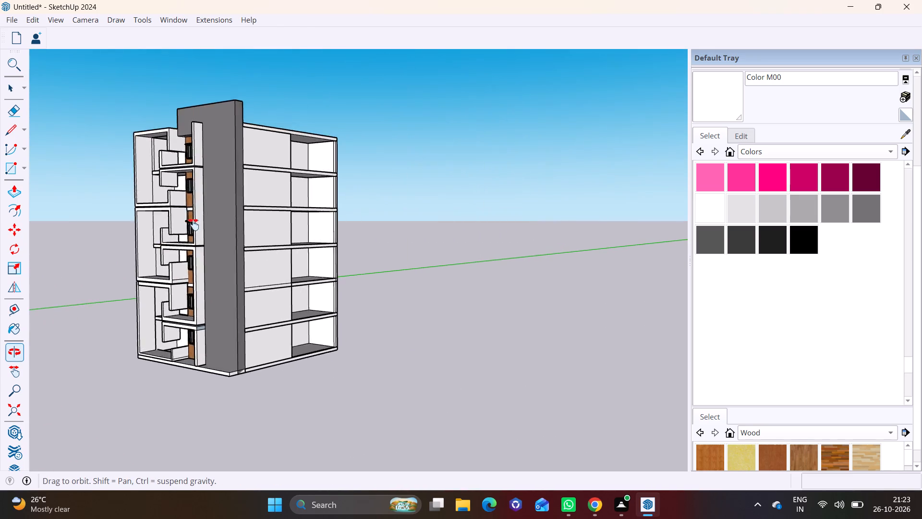
shift+middle_drag(194, 224, 206, 230)
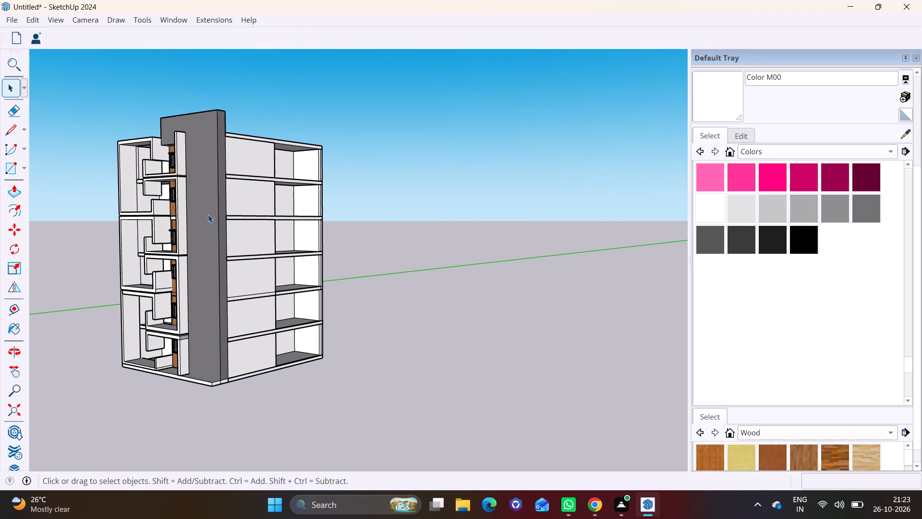
scroll(244, 212, up, 3)
middle_drag(305, 230, 273, 229)
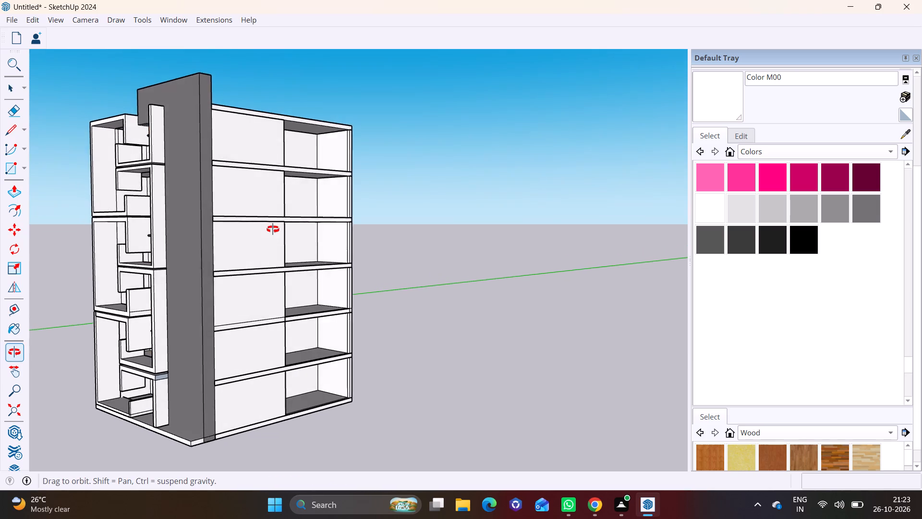
middle_drag(273, 229, 271, 229)
scroll(263, 227, down, 2)
middle_drag(264, 221, 207, 225)
scroll(209, 215, down, 2)
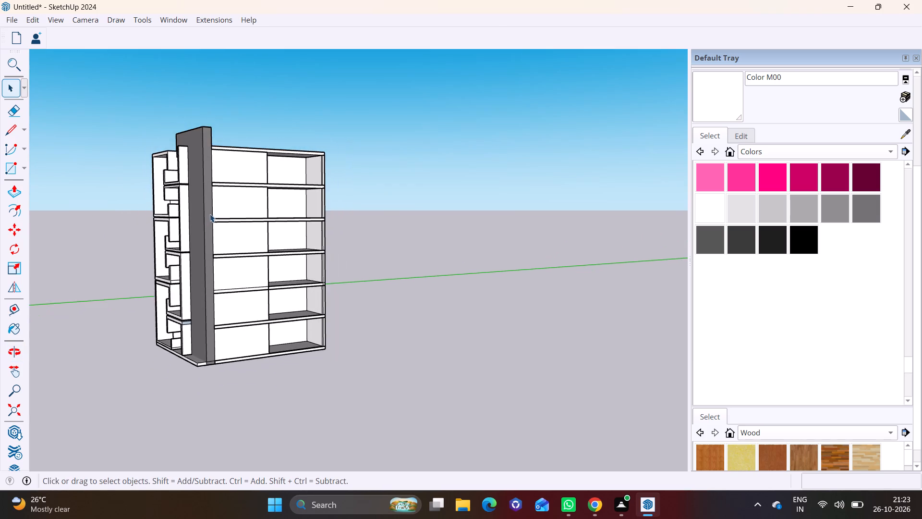
scroll(210, 214, down, 2)
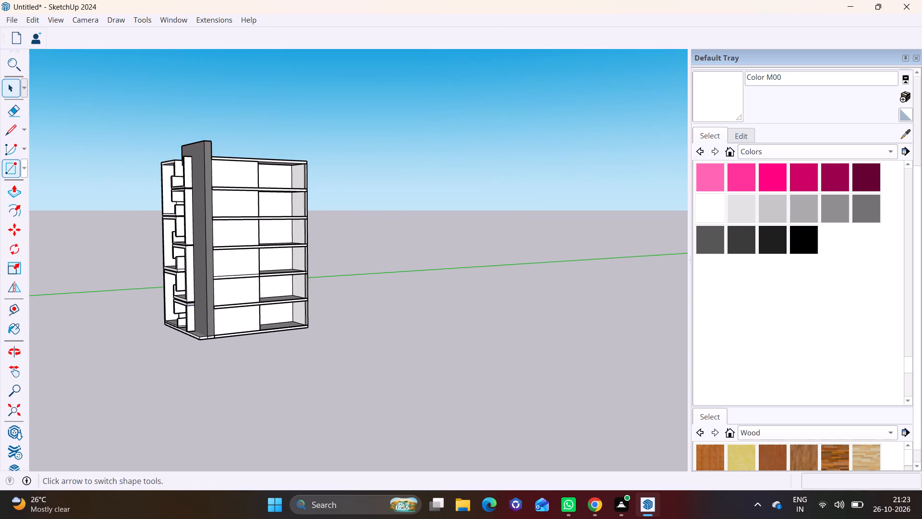
Start a rectangle at the bottom corner of the white side wall where it meets the tall grey wall.
click(24, 164)
click(26, 186)
scroll(247, 319, up, 6)
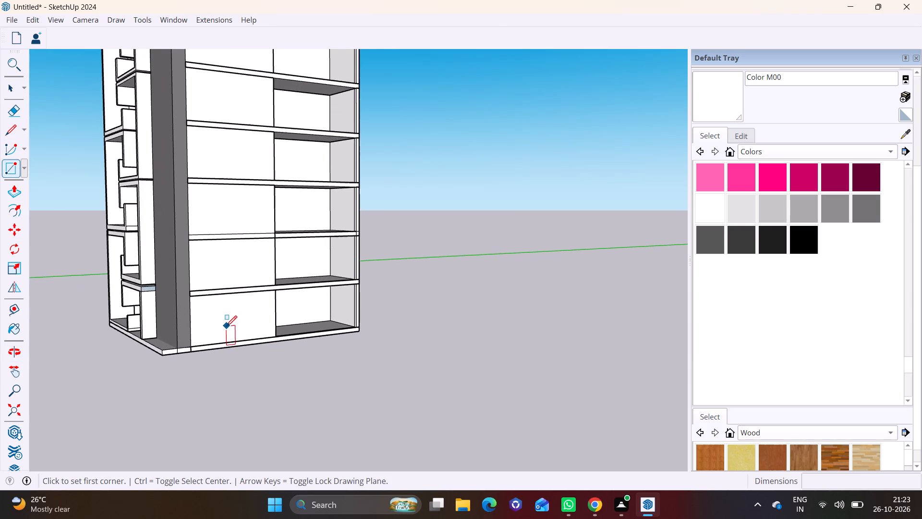
scroll(225, 325, up, 4)
middle_drag(221, 324, 205, 319)
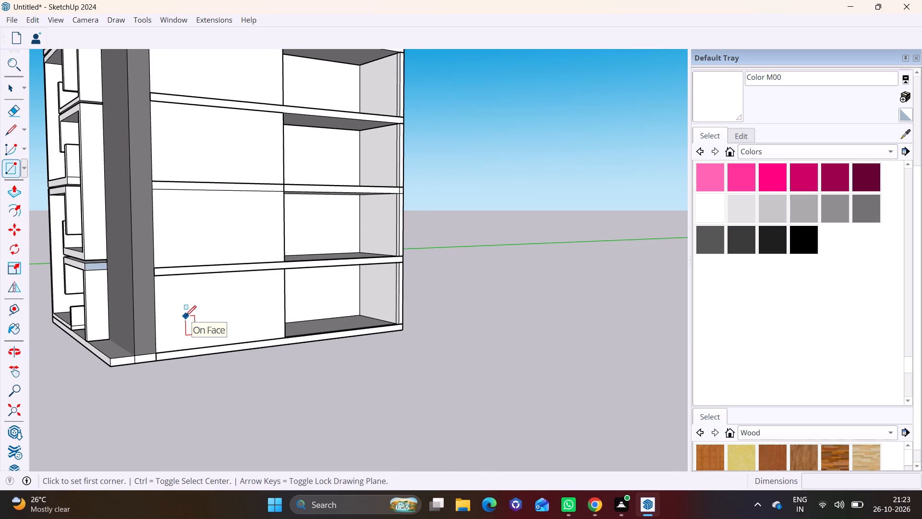
scroll(185, 316, up, 1)
click(156, 354)
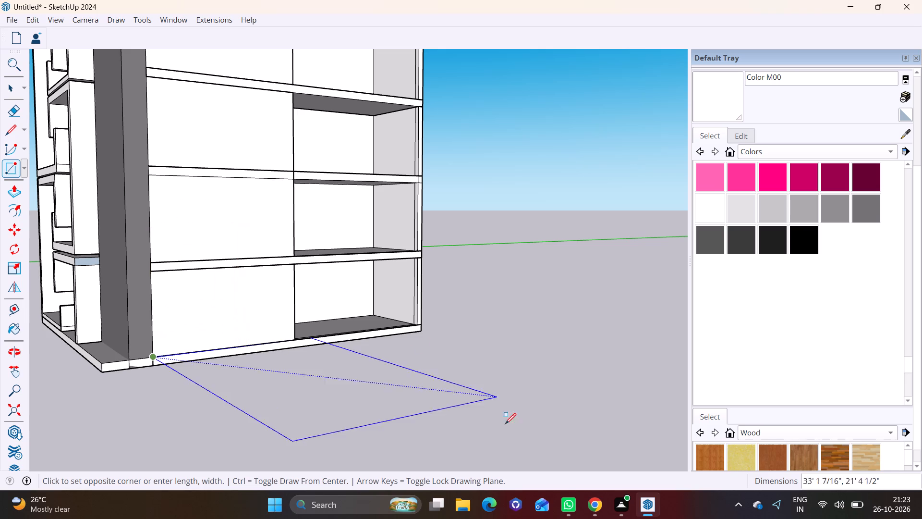
drag(626, 509, 626, 503)
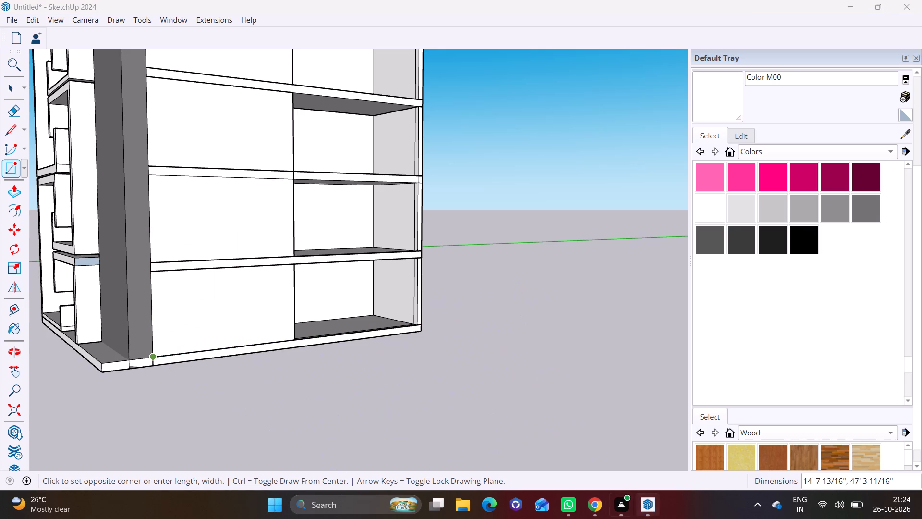
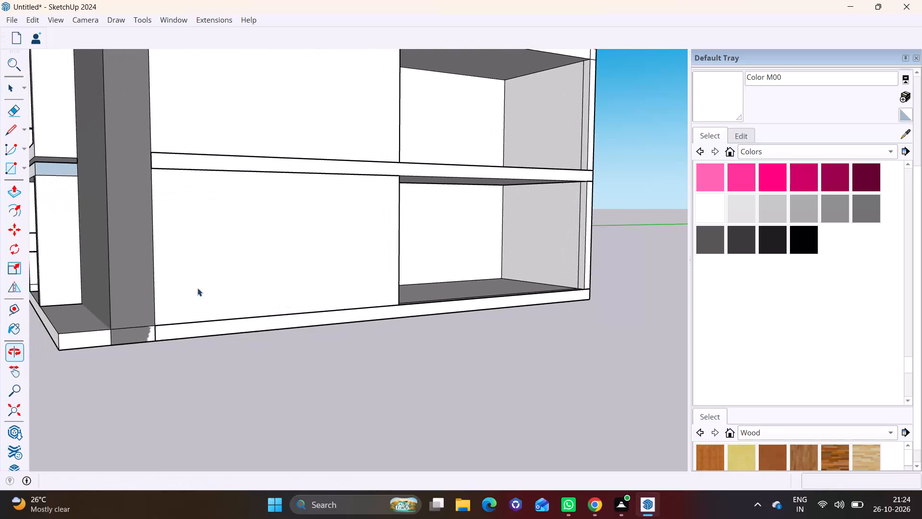
Draw a rectangle about 18' 8" long and 1' 6" high along the white side wall's bottom edge, starting at the tall grey wall.
click(24, 167)
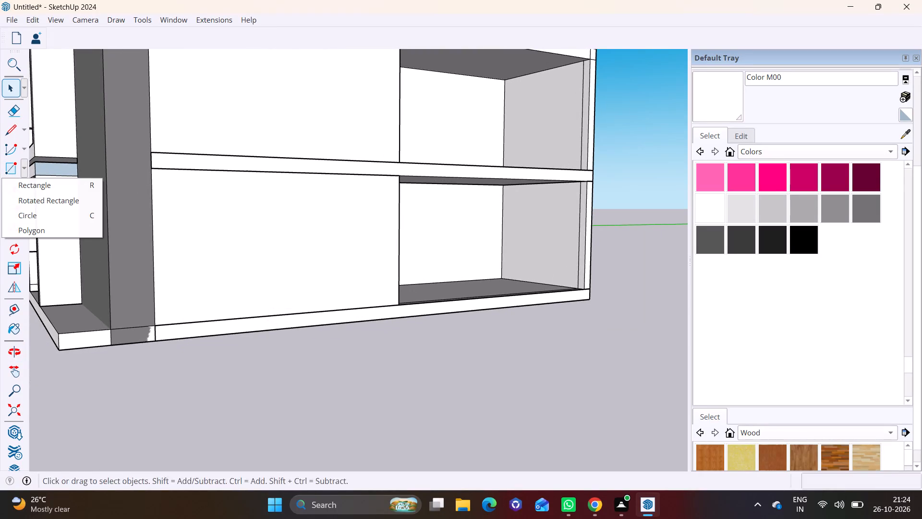
click(33, 183)
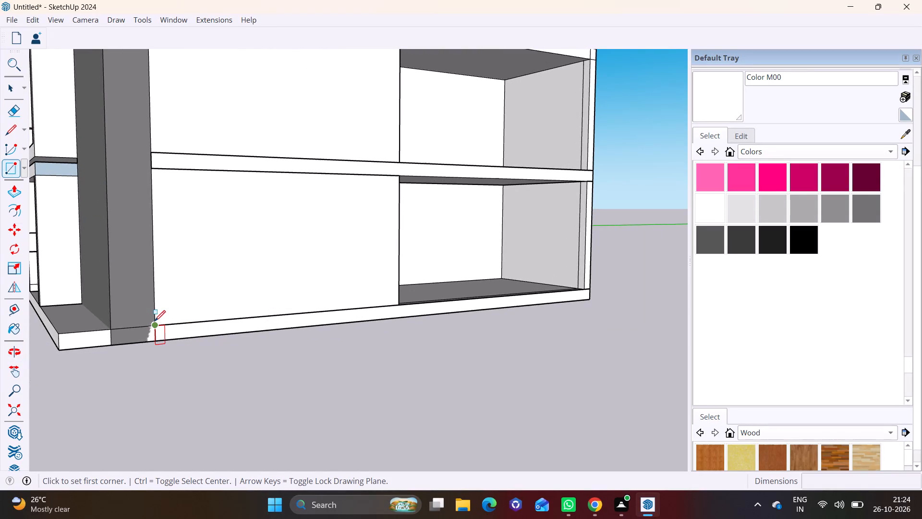
click(157, 323)
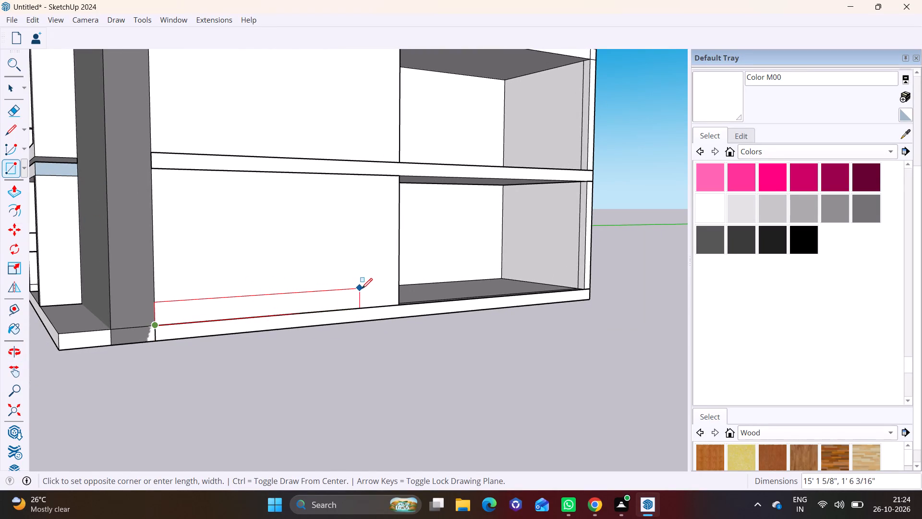
click(396, 285)
key(space)
Extrude the bottom rectangle outward about 1' 3" with Push/Pull.
click(307, 299)
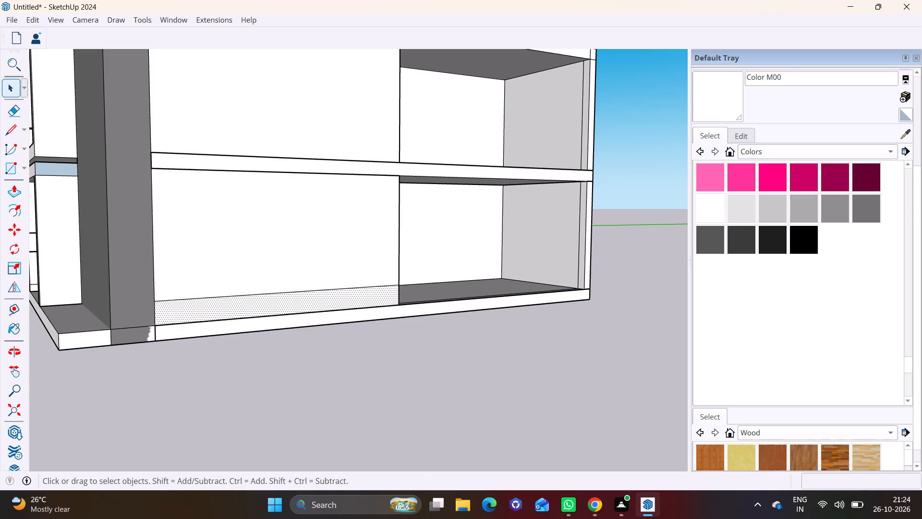
click(11, 190)
click(185, 310)
click(189, 314)
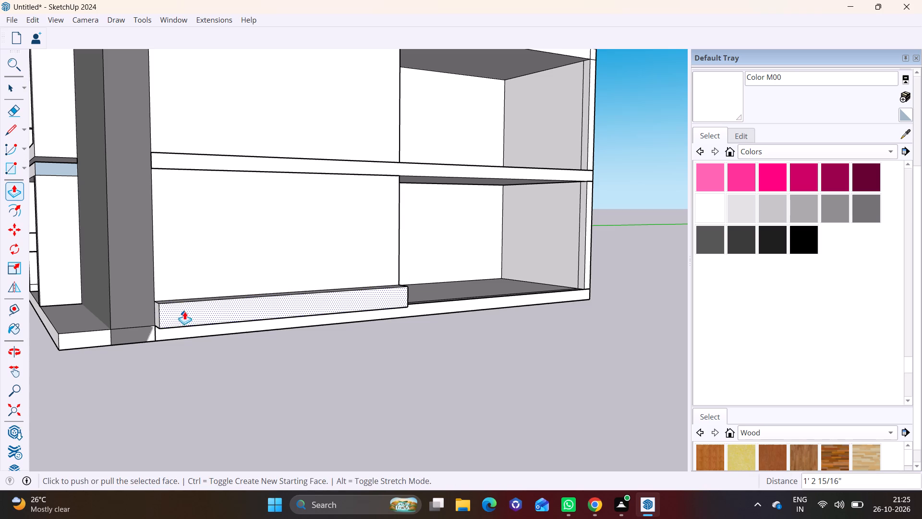
Draw a line about 1' 3" long across the ledge's top face, a short distance from the tall grey wall.
middle_drag(186, 301, 178, 336)
scroll(175, 330, up, 2)
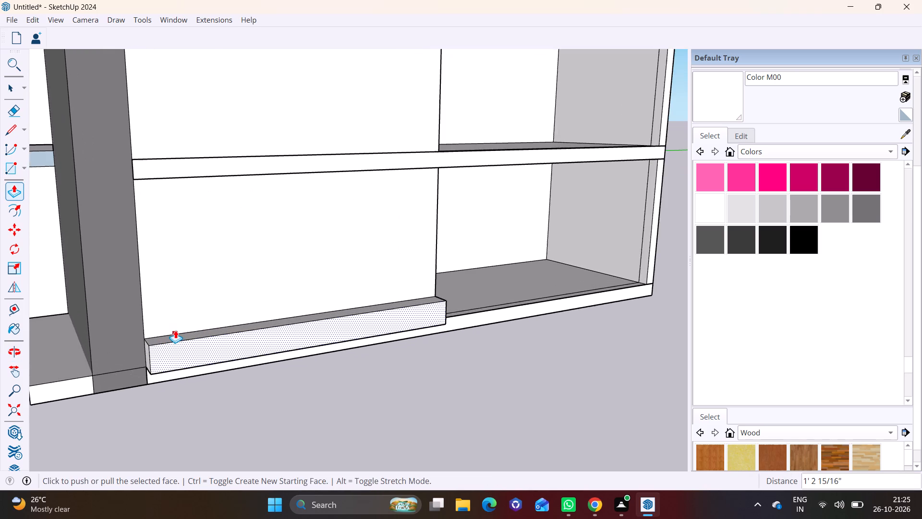
scroll(175, 330, up, 1)
middle_drag(164, 328, 127, 356)
scroll(127, 356, up, 4)
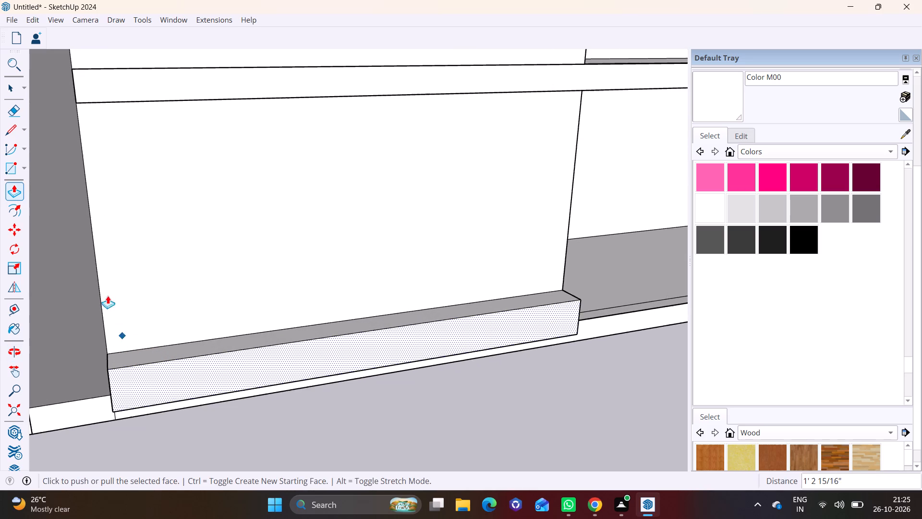
click(9, 131)
scroll(131, 349, up, 3)
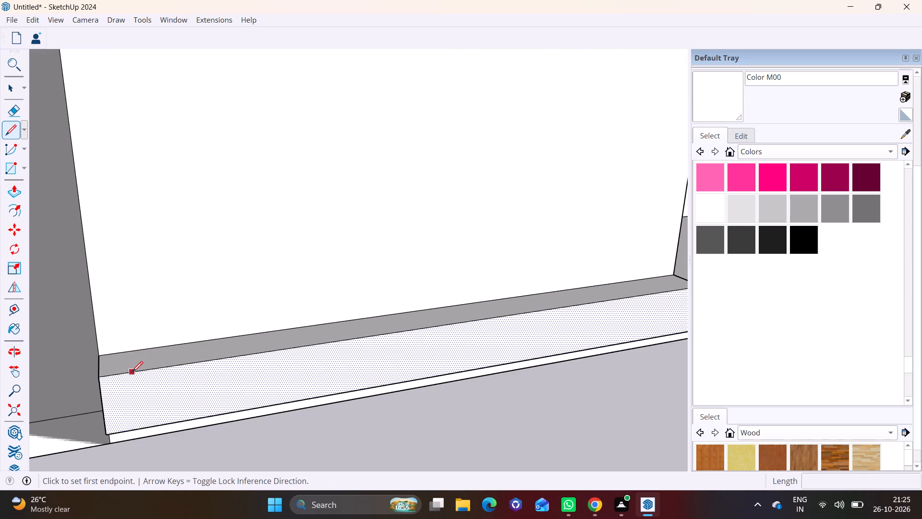
click(132, 372)
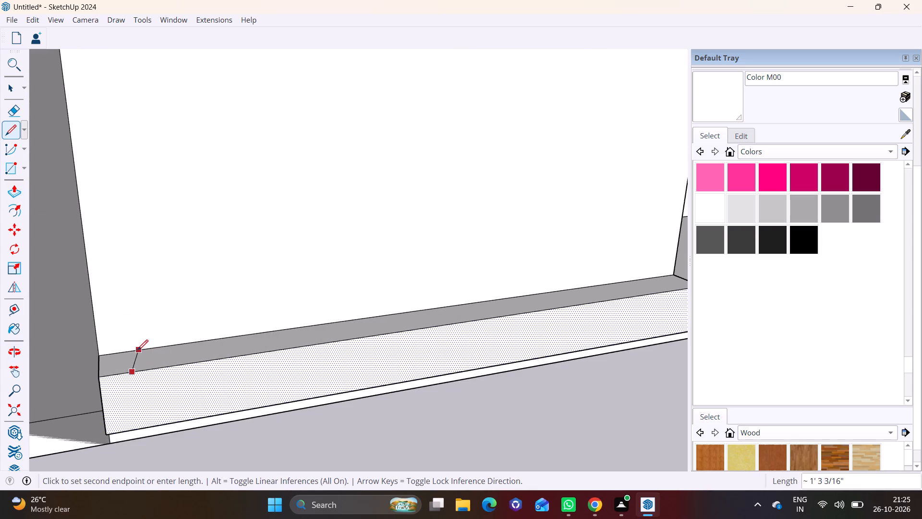
click(136, 351)
key(space)
Pull the small end face beside the grey wall up about 8' 5" to the first white floor band.
click(114, 363)
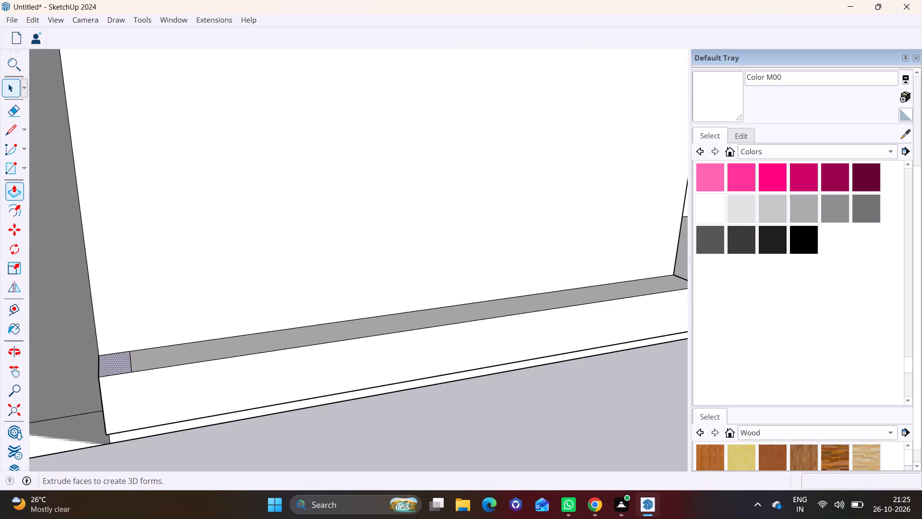
click(16, 191)
click(112, 360)
scroll(118, 269, down, 6)
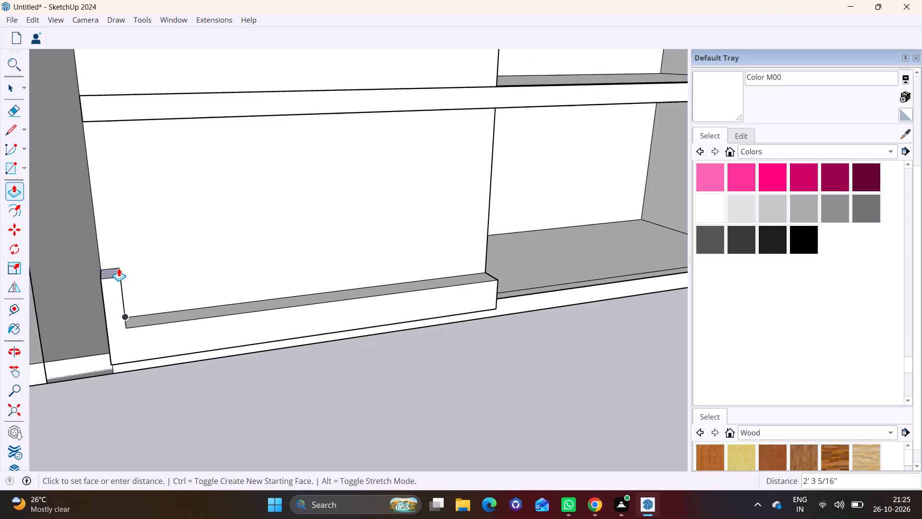
scroll(119, 268, down, 5)
shift+middle_drag(120, 235, 118, 309)
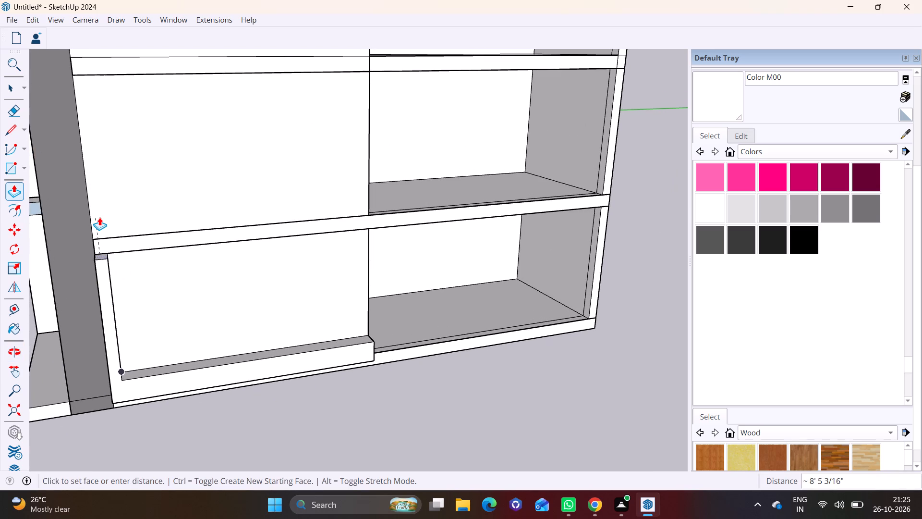
scroll(99, 217, down, 4)
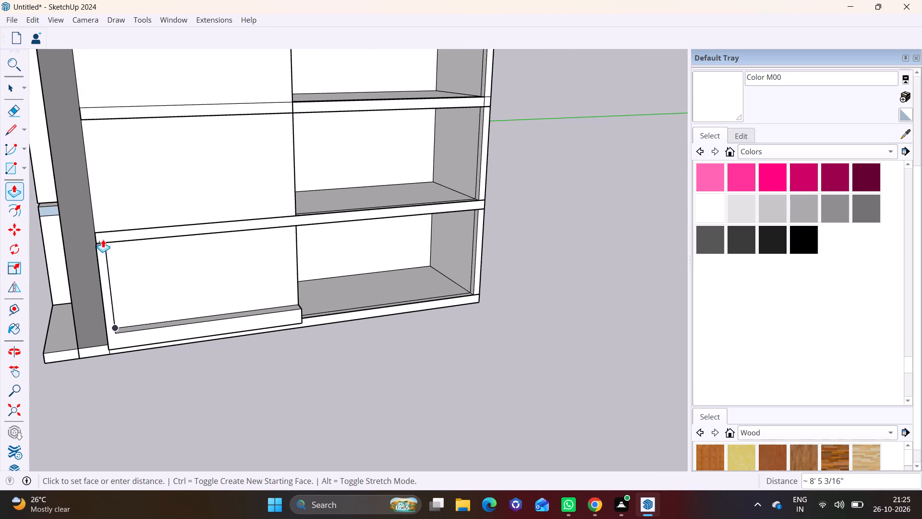
click(103, 239)
Extend the post upward by about 3' 6" and another 7' 6", up to the underside of the second white floor band.
scroll(110, 247, up, 7)
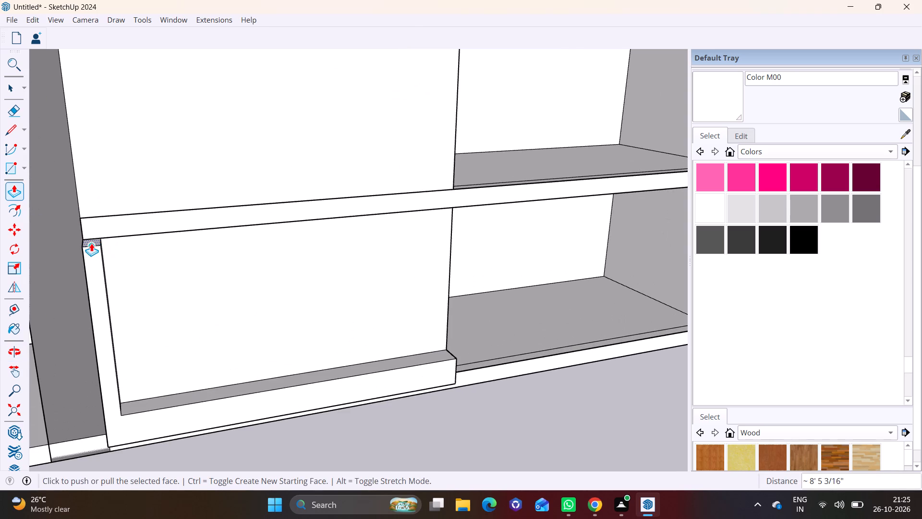
drag(91, 243, 87, 163)
scroll(88, 165, down, 7)
shift+middle_drag(92, 167, 106, 323)
scroll(98, 311, up, 2)
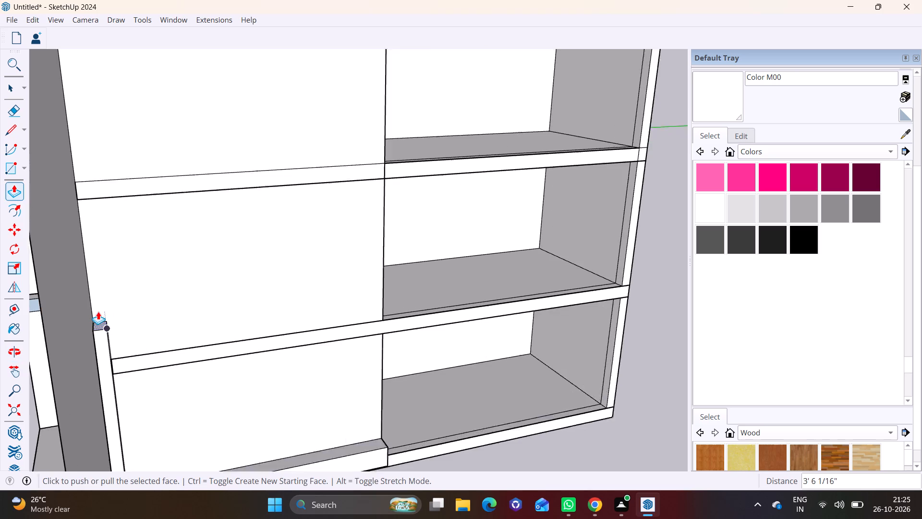
scroll(98, 311, up, 1)
drag(102, 324, 106, 183)
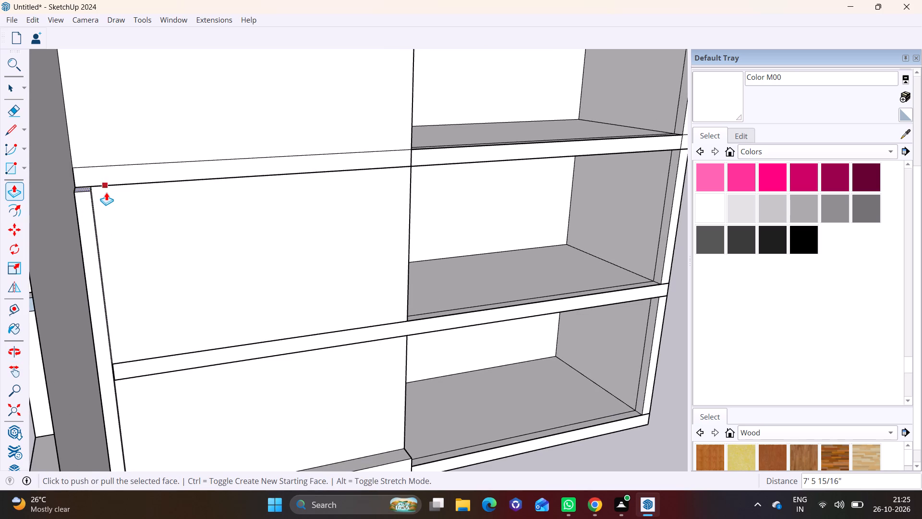
key(space)
Push/Pull the post's inner side face slightly away from the grey wall to widen the post.
middle_drag(146, 256, 94, 272)
scroll(69, 276, up, 3)
middle_drag(71, 279, 86, 261)
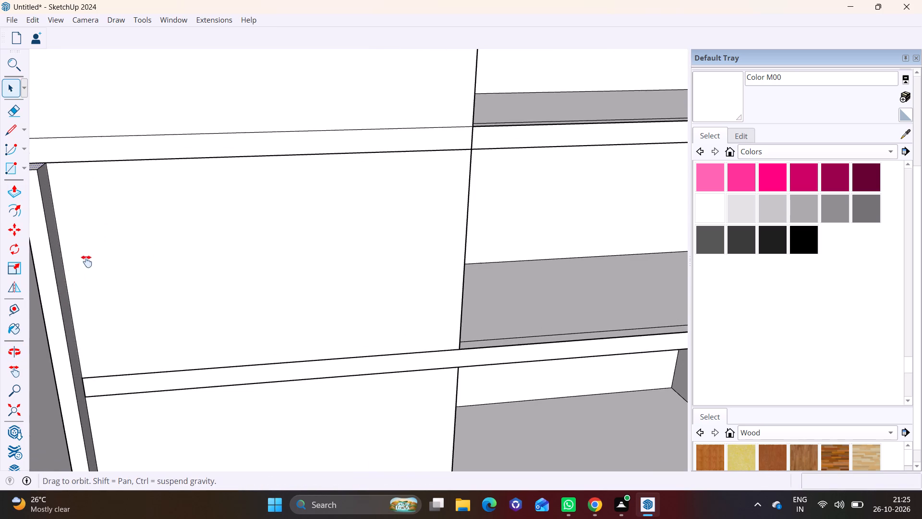
middle_drag(86, 261, 158, 218)
scroll(146, 237, up, 2)
middle_drag(149, 250, 139, 187)
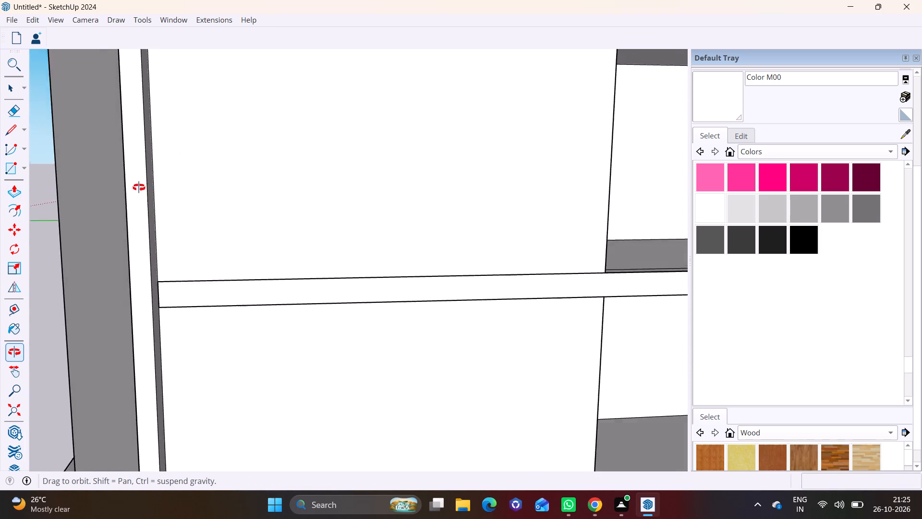
middle_drag(139, 187, 131, 182)
scroll(131, 196, up, 3)
click(150, 212)
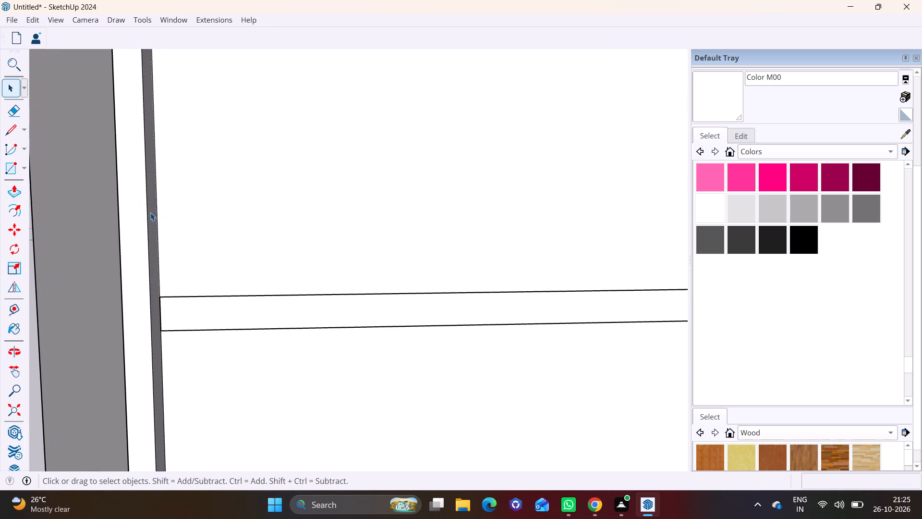
click(18, 193)
drag(156, 235, 172, 237)
click(172, 237)
key(space)
Pull the post's inner side face a little farther along the white wall to widen the post again.
scroll(236, 286, down, 7)
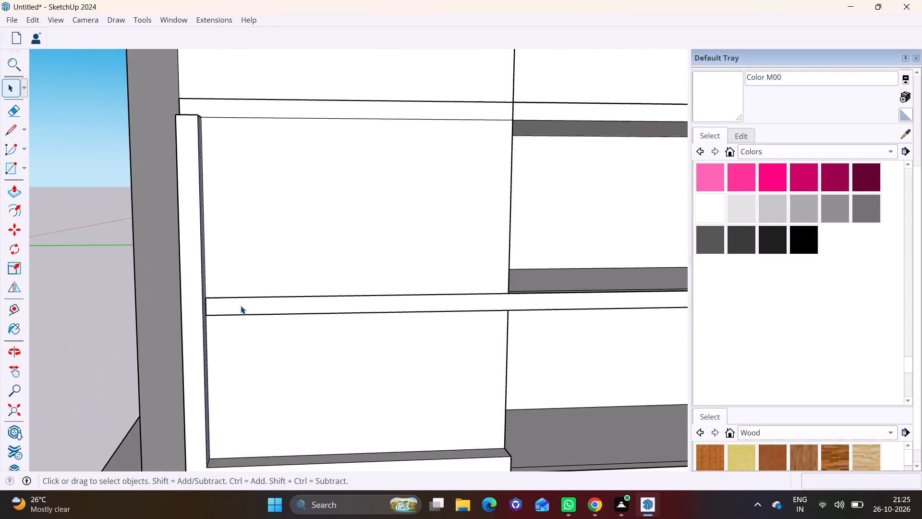
scroll(241, 306, down, 5)
scroll(215, 319, up, 7)
middle_drag(218, 313, 126, 319)
scroll(122, 304, up, 4)
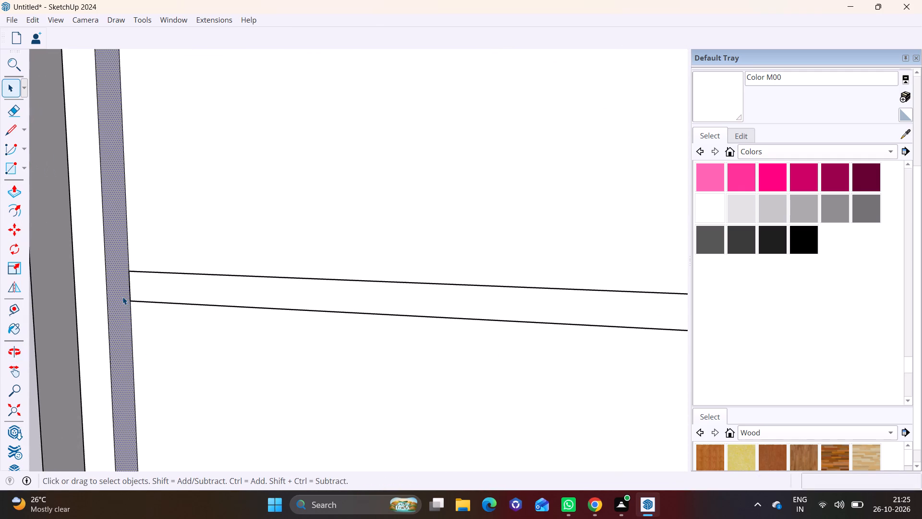
click(122, 297)
click(8, 194)
click(114, 229)
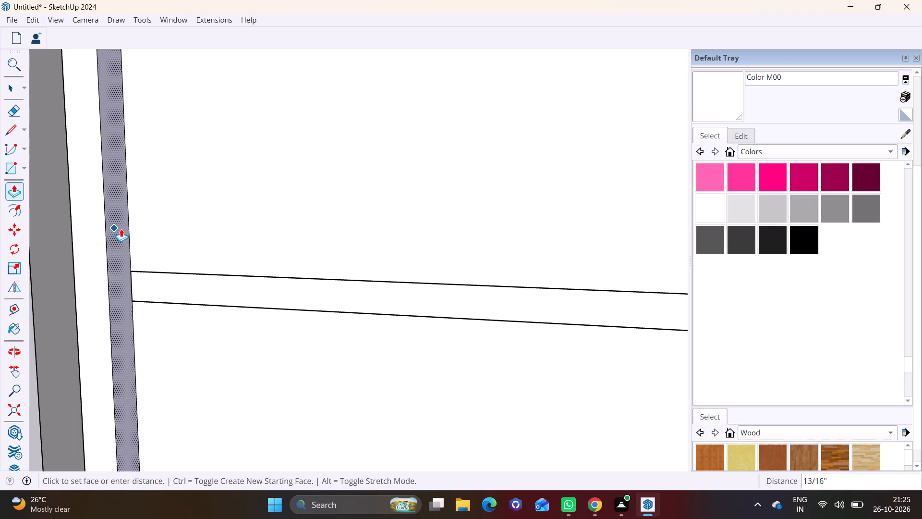
click(133, 229)
key(space)
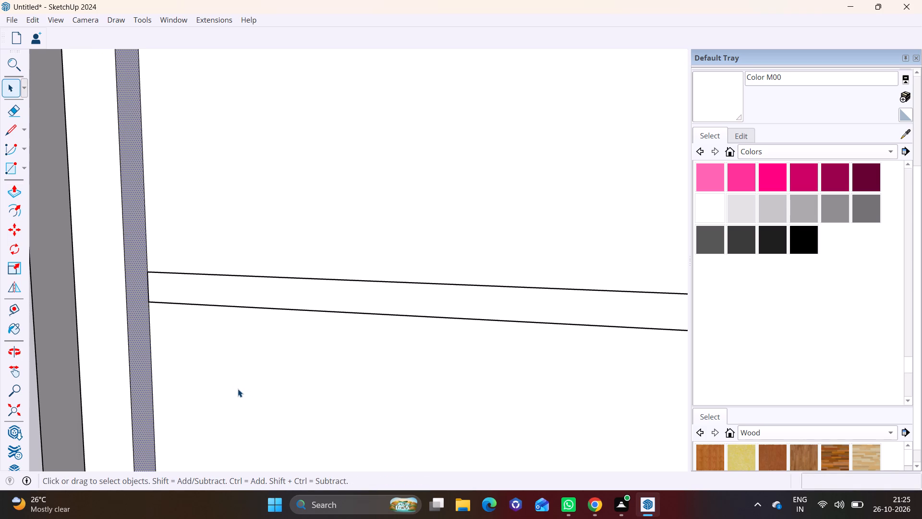
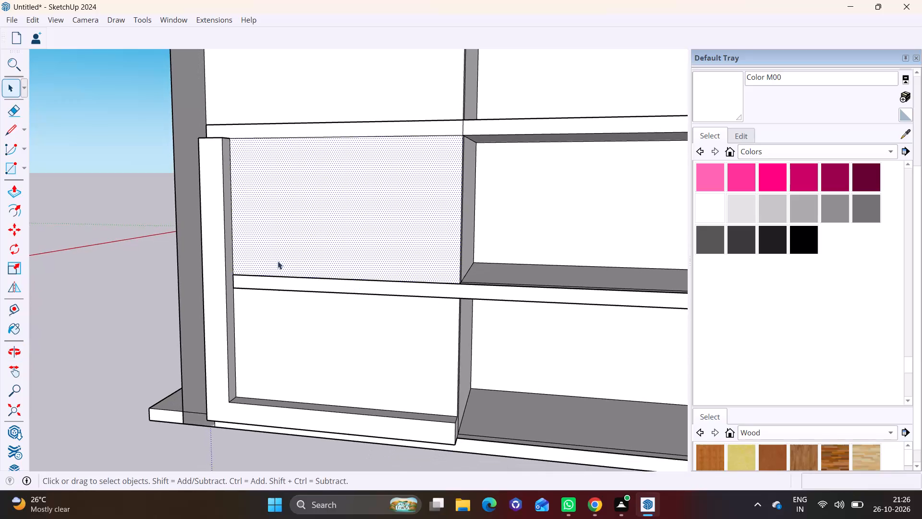
Push/Pull the post's top face up by about 4 3/8" against the second white floor band.
middle_drag(253, 246, 272, 260)
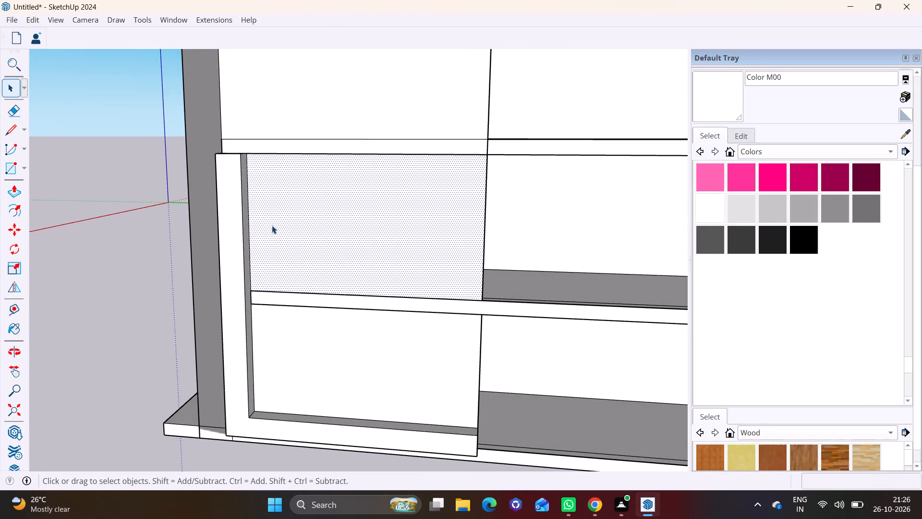
scroll(269, 213, up, 3)
middle_drag(223, 122, 213, 169)
scroll(214, 170, up, 3)
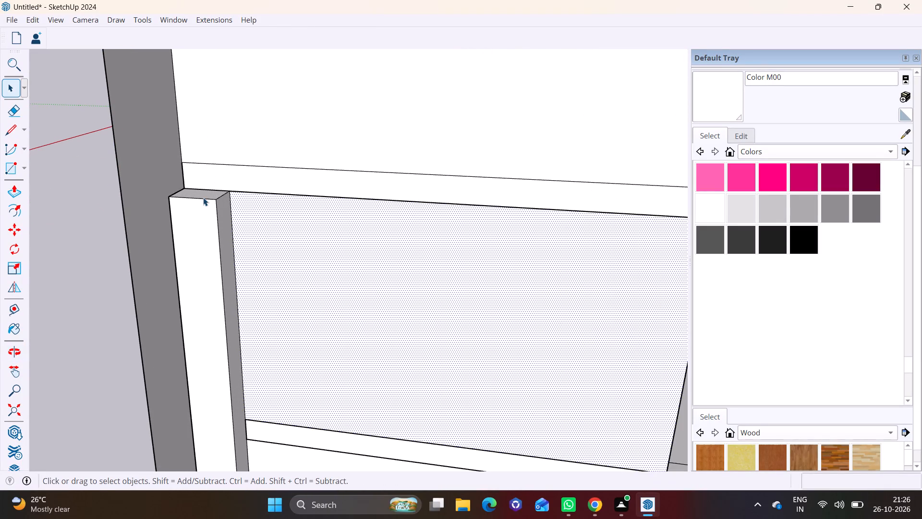
click(200, 194)
scroll(200, 194, up, 4)
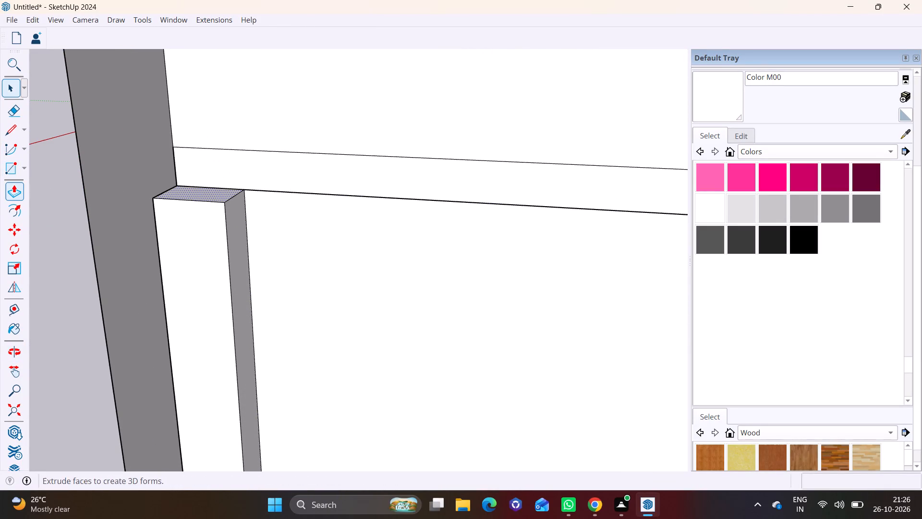
click(11, 185)
click(196, 195)
click(192, 180)
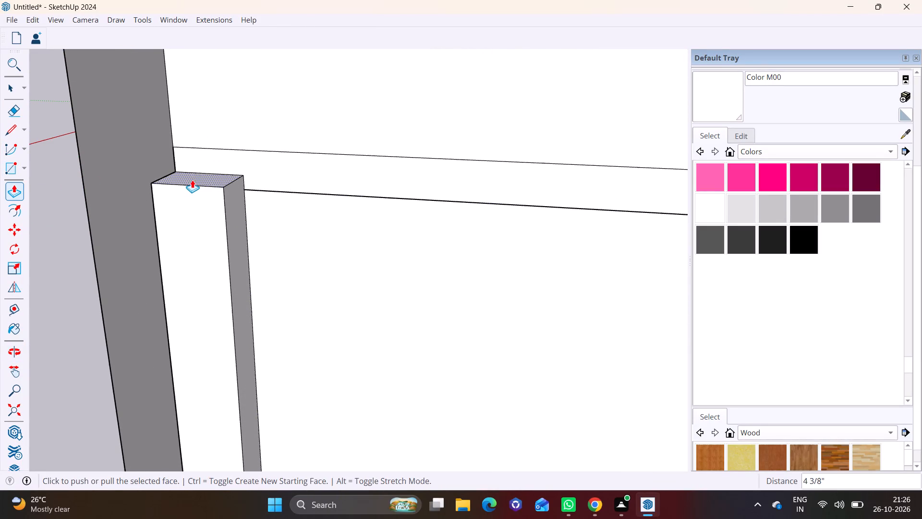
Draw a line about 1' 3" long across the post's inner side face, just below its top.
scroll(231, 201, down, 3)
middle_drag(241, 195, 221, 147)
click(12, 125)
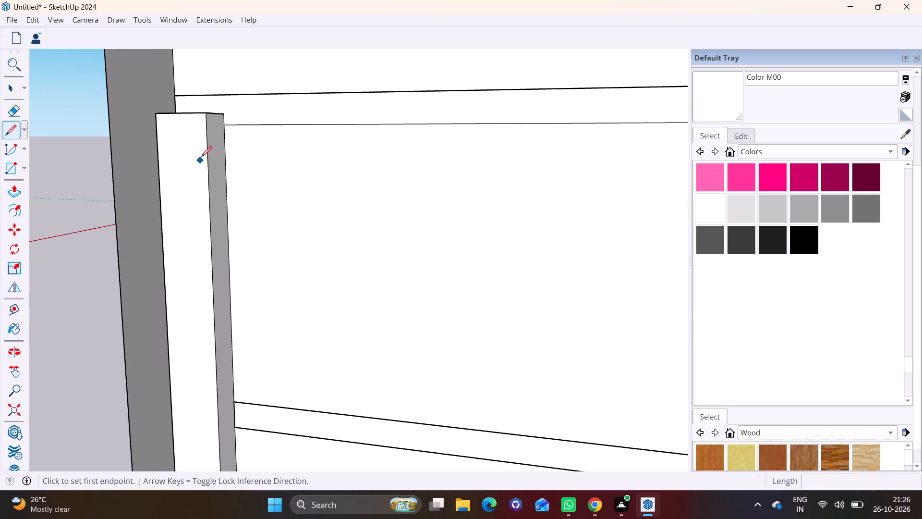
click(223, 141)
click(210, 141)
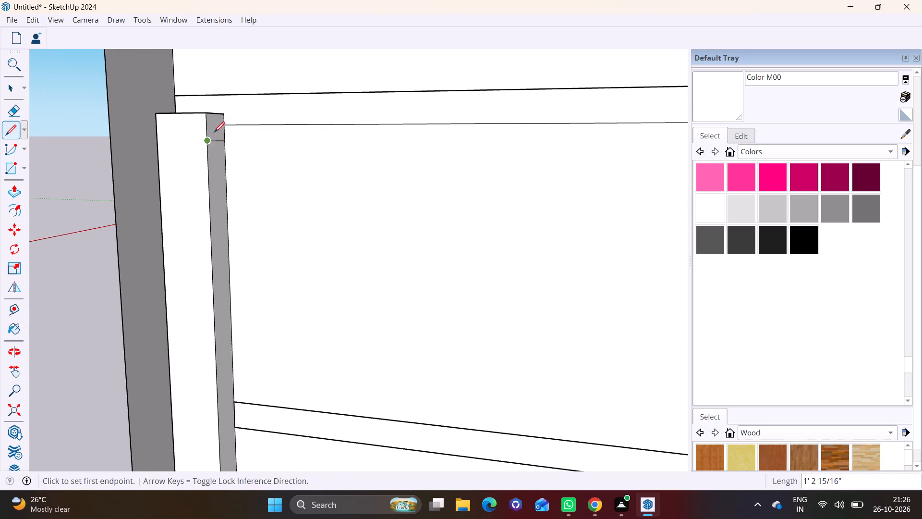
Pull the small upper section of the post's inner side out about 16' 10" as a beam along the white wall.
key(space)
click(217, 131)
click(3, 188)
click(8, 185)
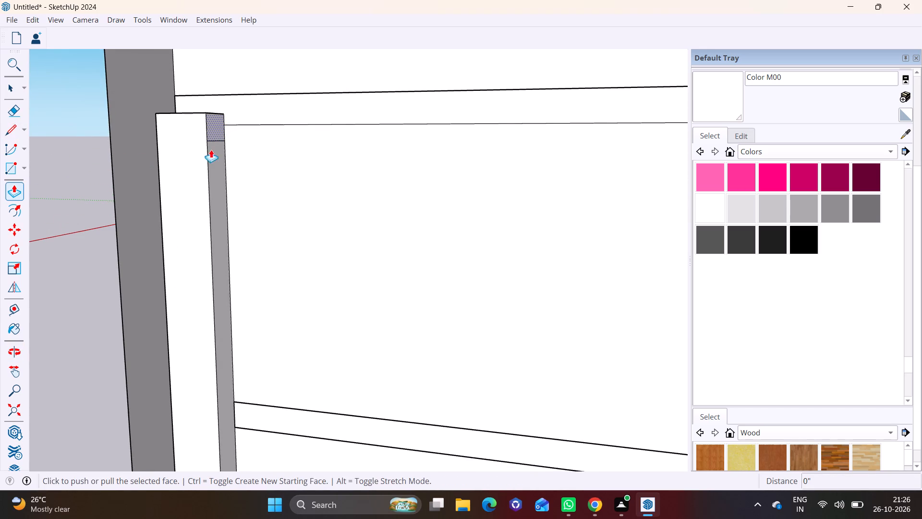
click(222, 125)
scroll(353, 134, down, 5)
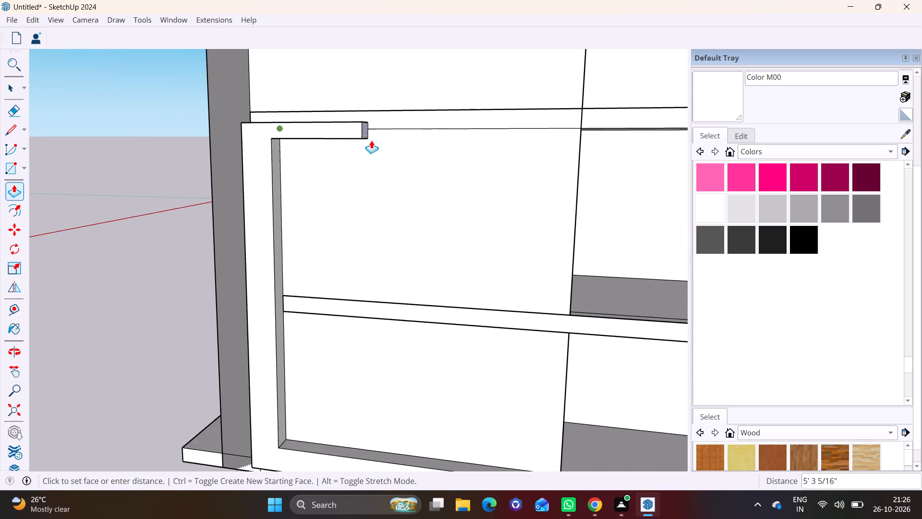
scroll(371, 140, down, 6)
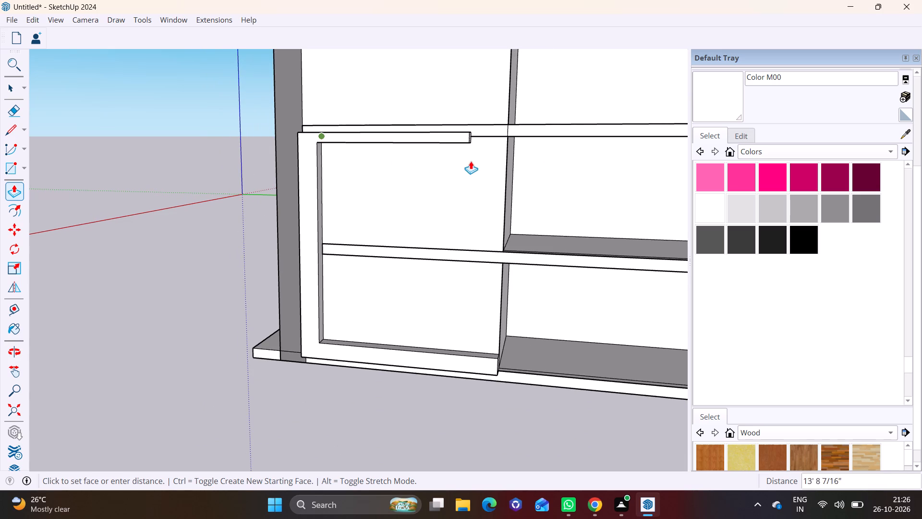
click(546, 160)
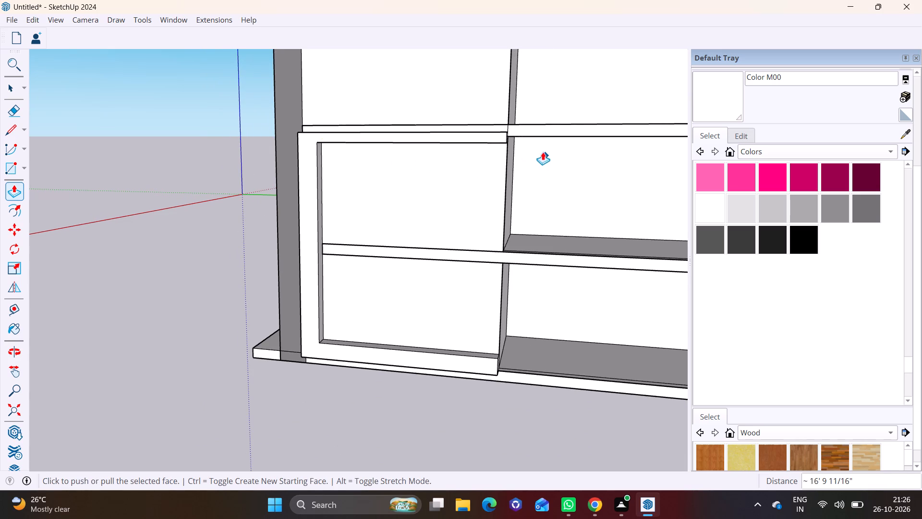
Extend the beam's end face about another 11' 10" across the open bay.
scroll(516, 140, up, 2)
middle_drag(497, 144, 390, 171)
scroll(393, 155, up, 3)
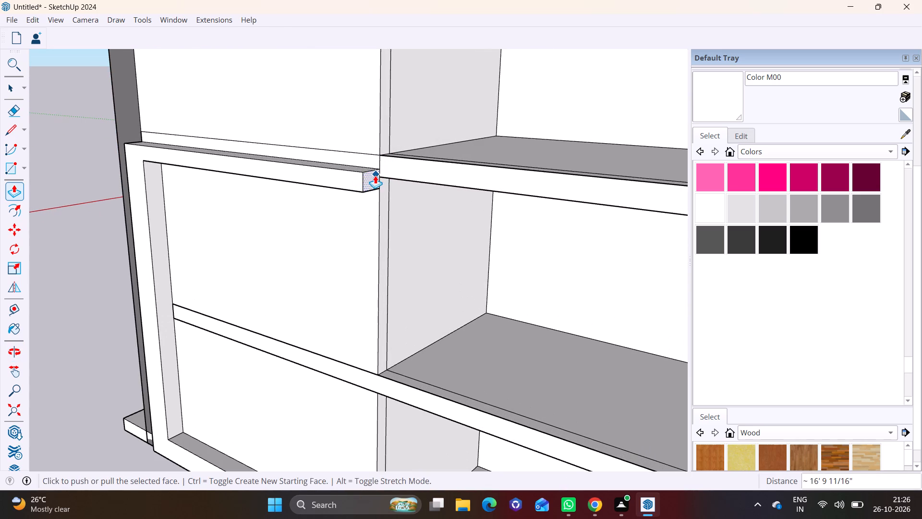
click(375, 175)
scroll(464, 186, down, 3)
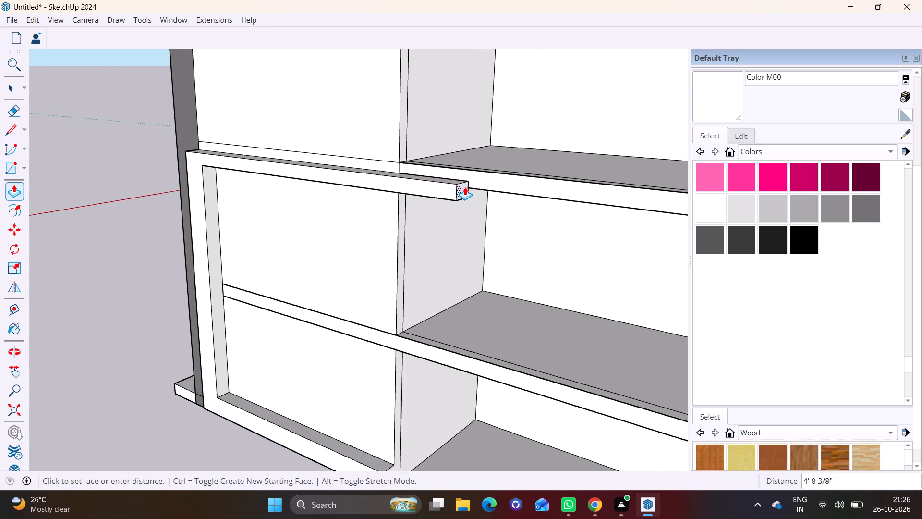
scroll(465, 187, down, 7)
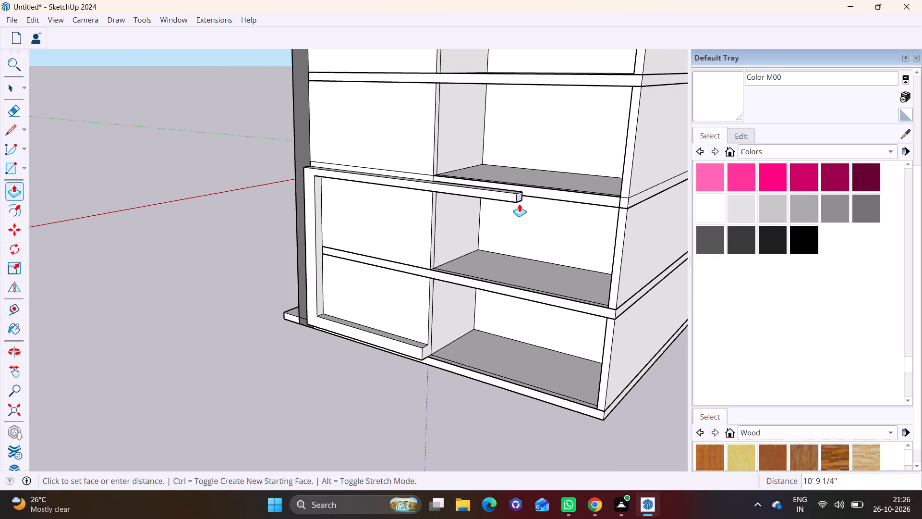
click(529, 204)
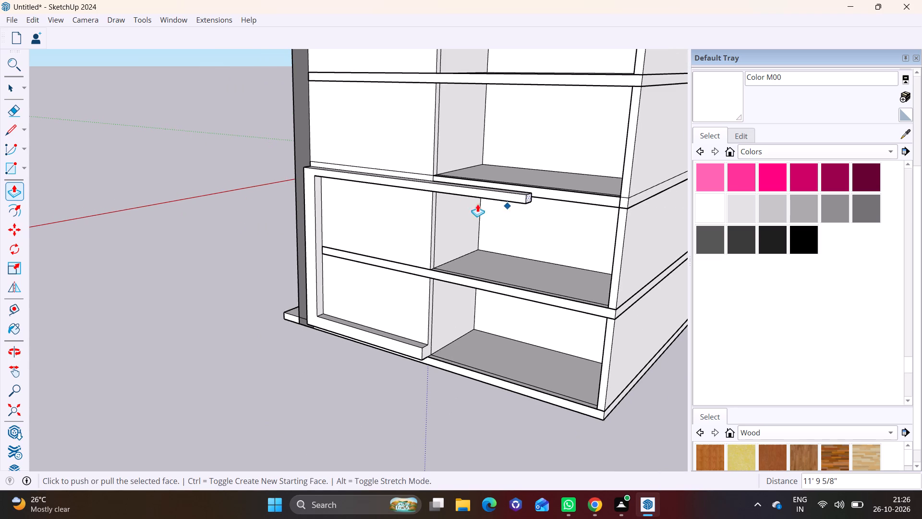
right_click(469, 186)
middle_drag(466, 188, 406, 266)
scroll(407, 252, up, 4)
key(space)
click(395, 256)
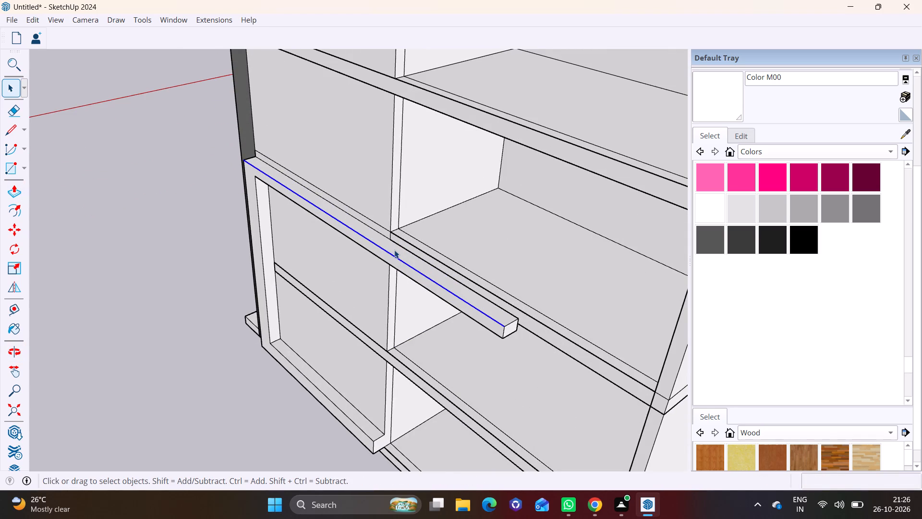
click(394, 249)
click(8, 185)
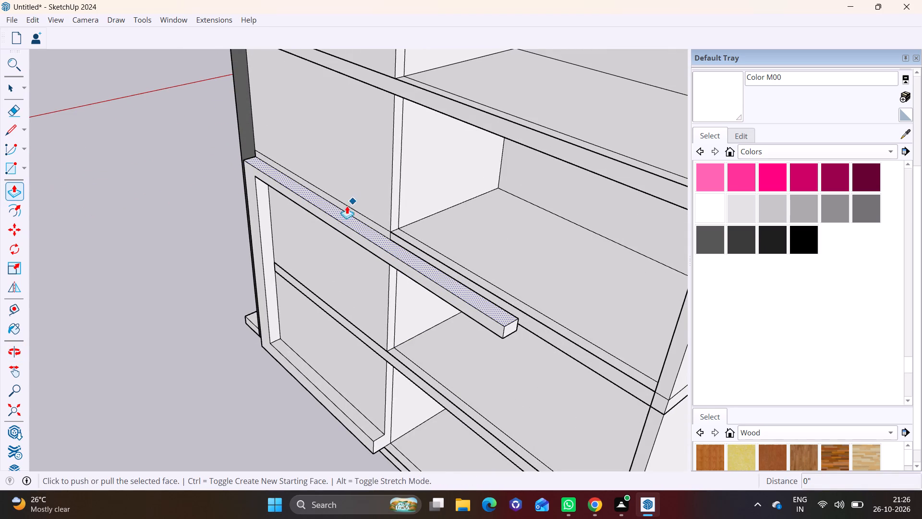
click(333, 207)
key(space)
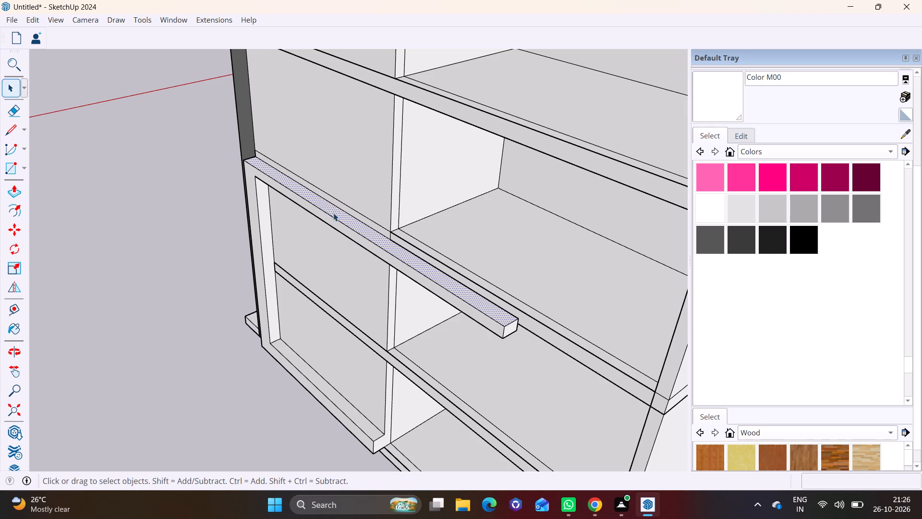
Pull the beam's underside down by about 1' 3" to thicken the beam.
middle_drag(333, 213, 379, 82)
middle_drag(382, 127, 389, 78)
scroll(376, 97, up, 4)
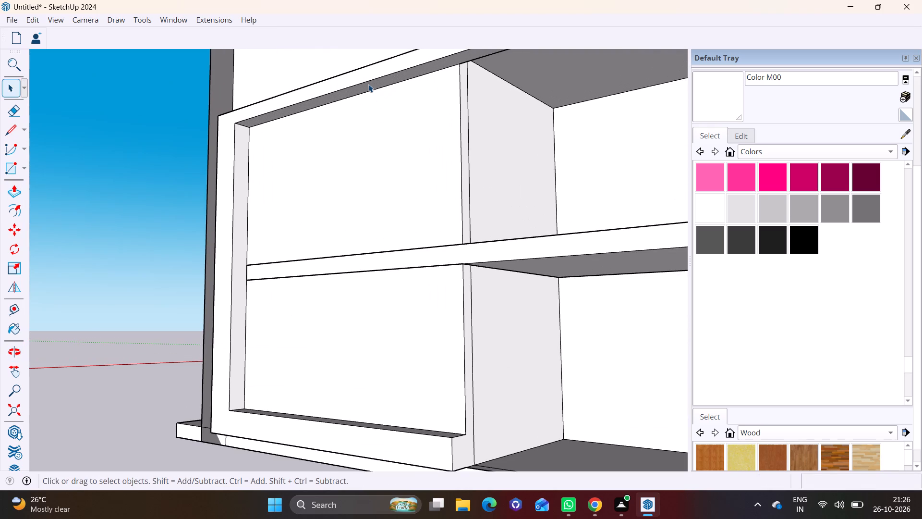
click(368, 84)
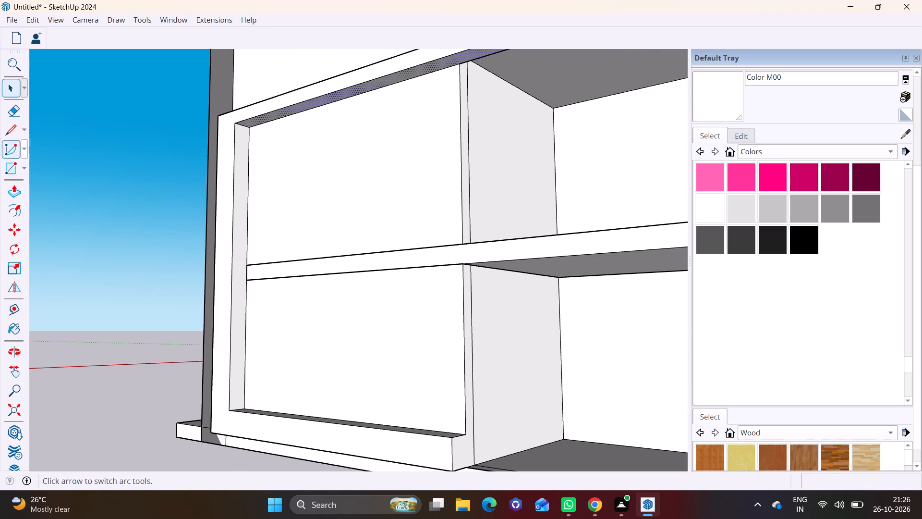
click(15, 190)
click(328, 97)
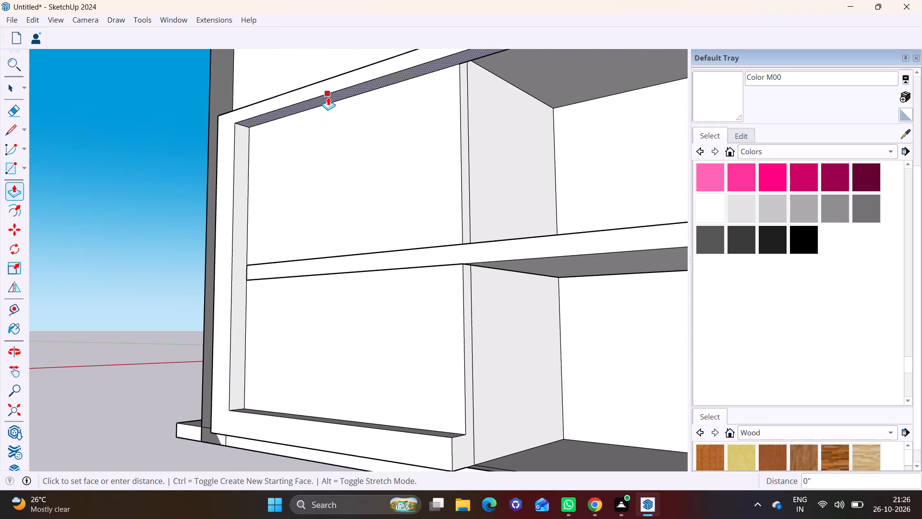
click(325, 115)
Examine the side frame, its upper beam and its shorter bottom rail from several angles around the building.
scroll(277, 239, down, 2)
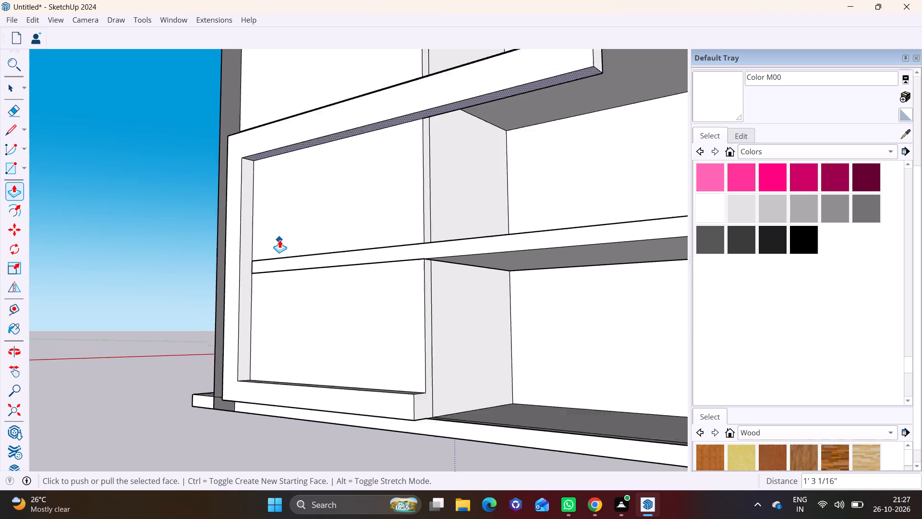
scroll(279, 240, down, 8)
middle_drag(342, 253, 402, 259)
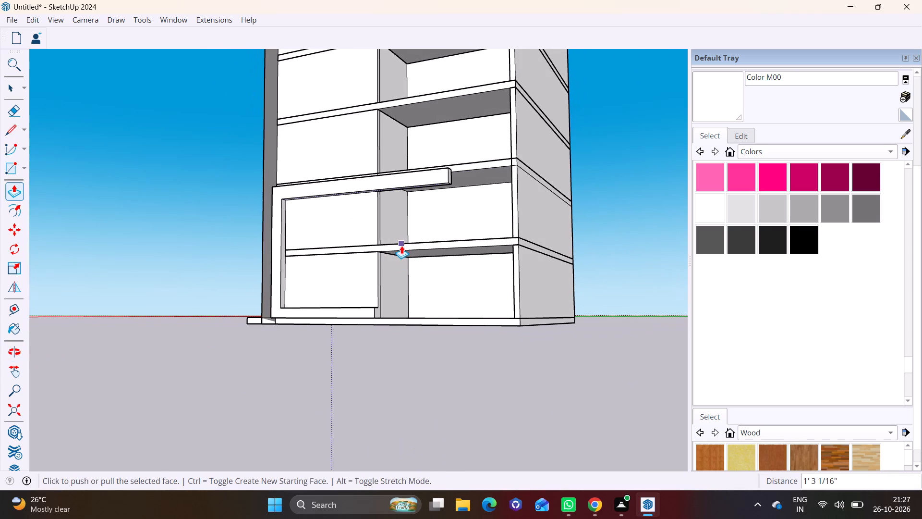
scroll(401, 245, down, 3)
middle_drag(397, 246, 529, 281)
scroll(388, 265, up, 3)
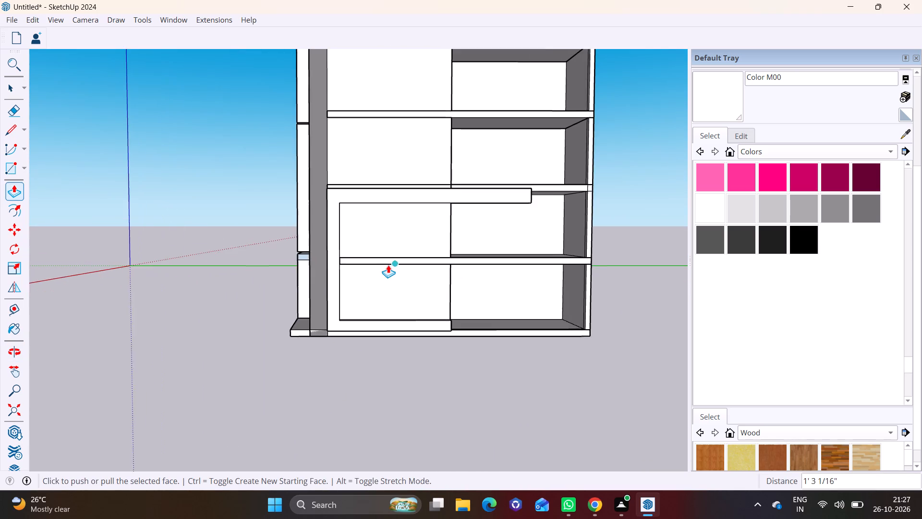
scroll(377, 267, up, 1)
shift+middle_drag(377, 267, 344, 276)
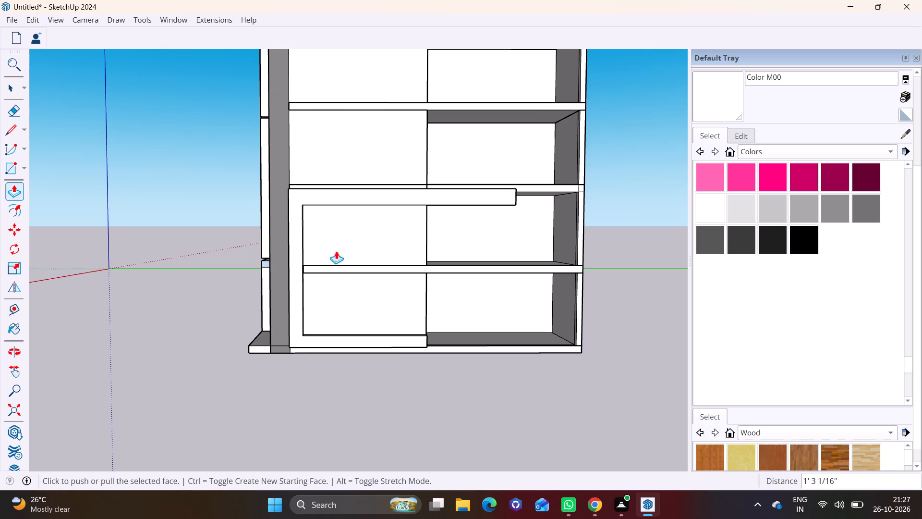
shift+middle_drag(343, 213, 330, 219)
scroll(456, 214, up, 2)
middle_drag(456, 212, 368, 210)
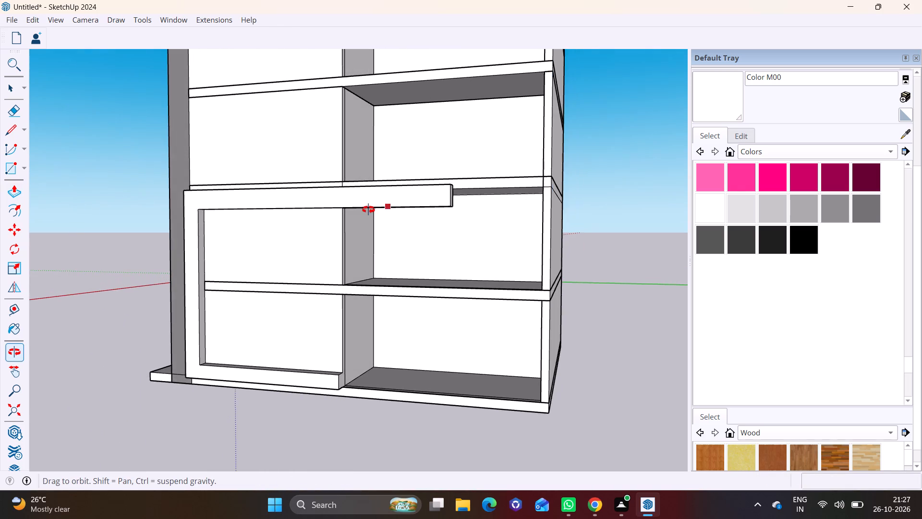
middle_drag(368, 210, 423, 214)
scroll(425, 212, down, 3)
middle_drag(441, 212, 467, 212)
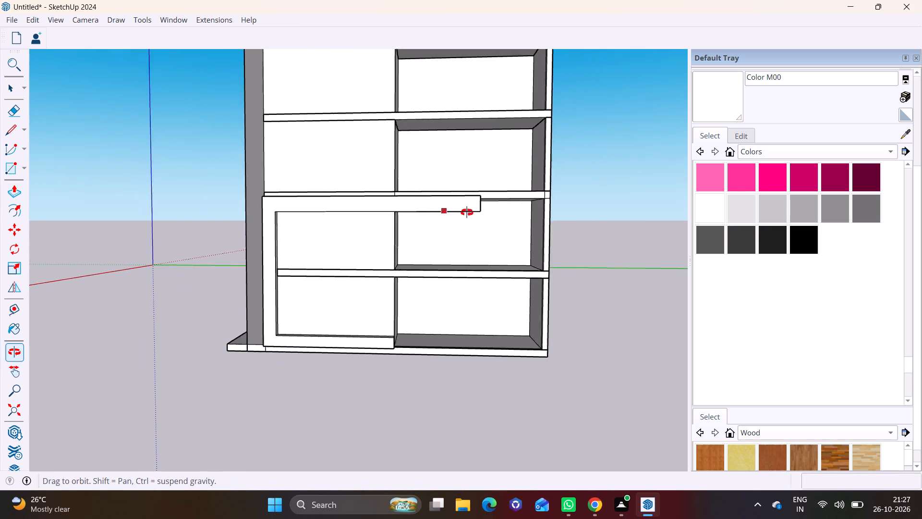
middle_drag(467, 212, 655, 202)
scroll(437, 193, down, 3)
shift+middle_drag(414, 202, 320, 296)
middle_drag(361, 253, 346, 252)
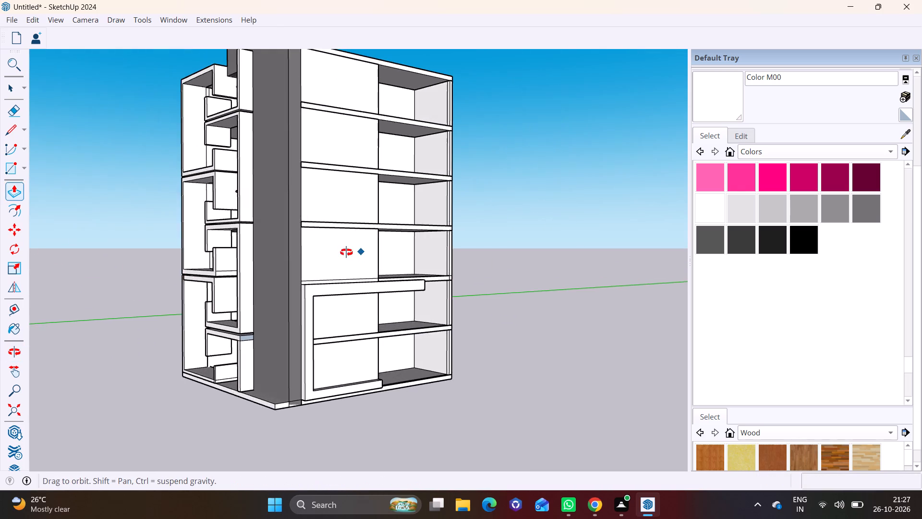
middle_drag(346, 252, 272, 254)
scroll(317, 248, up, 2)
shift+middle_drag(329, 250, 287, 203)
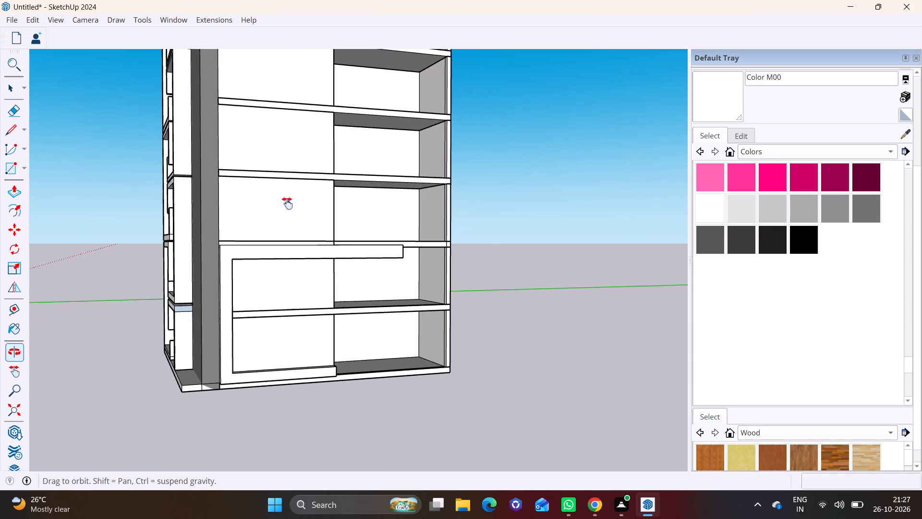
shift+middle_drag(287, 203, 287, 203)
middle_drag(333, 245, 274, 241)
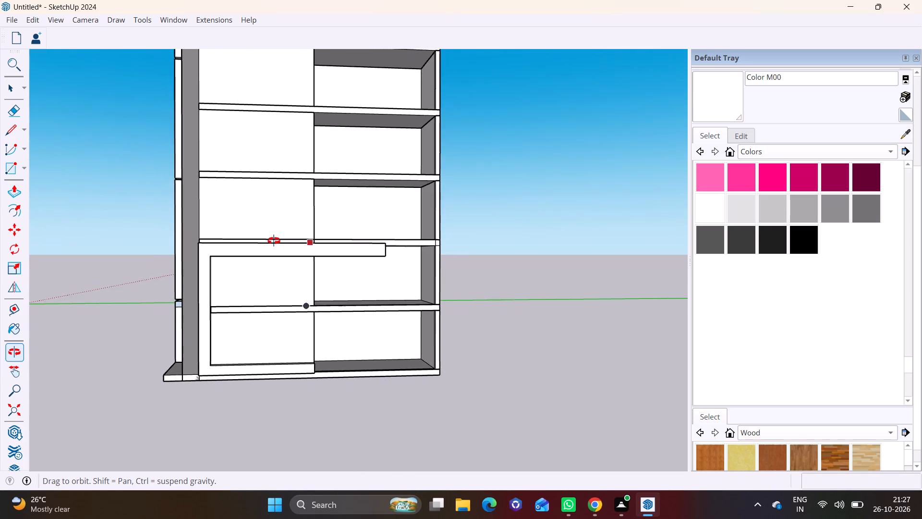
middle_drag(274, 241, 261, 240)
scroll(349, 325, up, 5)
shift+middle_drag(362, 337, 358, 326)
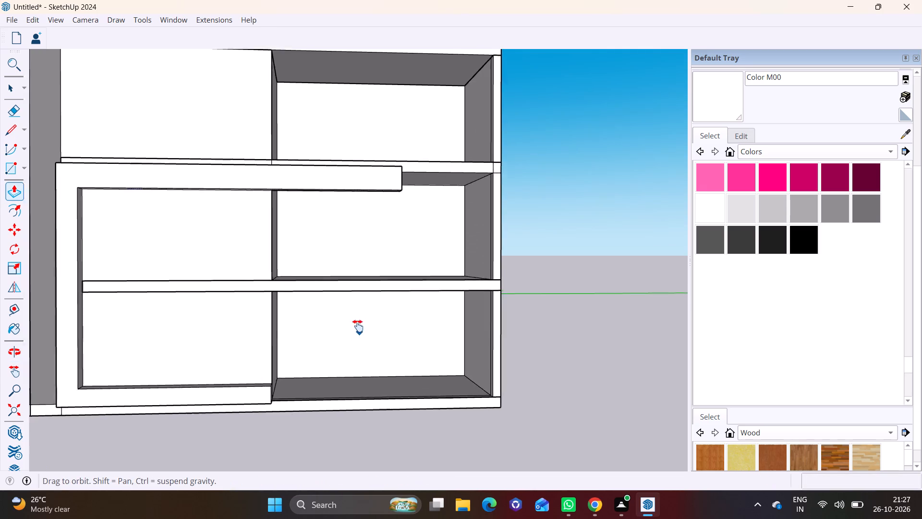
shift+middle_drag(358, 326, 358, 280)
scroll(311, 313, down, 4)
middle_drag(289, 305, 291, 317)
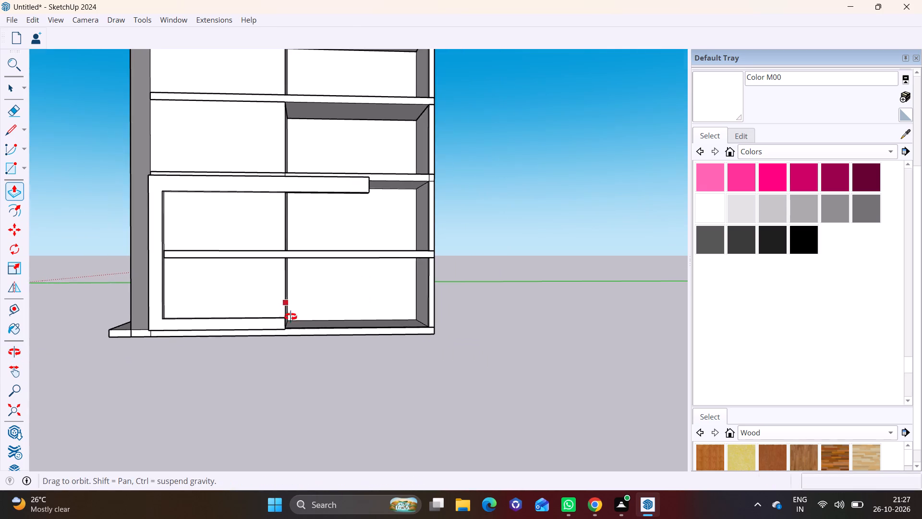
middle_drag(291, 317, 316, 388)
middle_drag(331, 335, 351, 238)
middle_drag(320, 269, 353, 295)
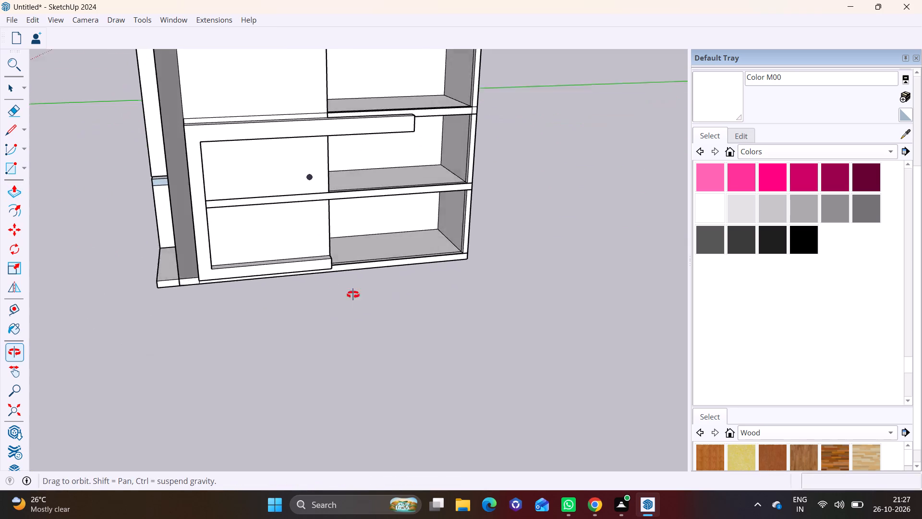
middle_drag(353, 295, 391, 297)
Pull the front face of the building's base slab out about 7' 9" on the side with the projecting frame.
scroll(300, 280, up, 6)
key(space)
click(414, 259)
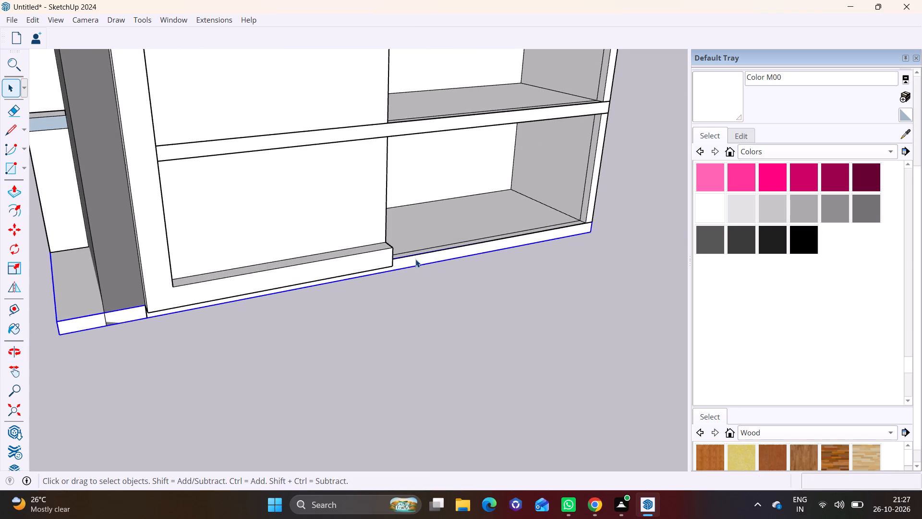
click(367, 226)
click(411, 257)
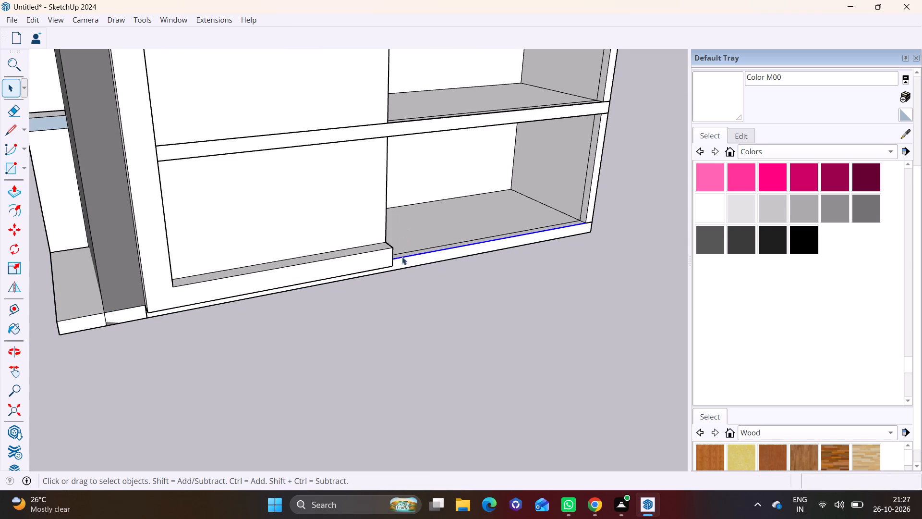
click(466, 254)
triple_click(467, 252)
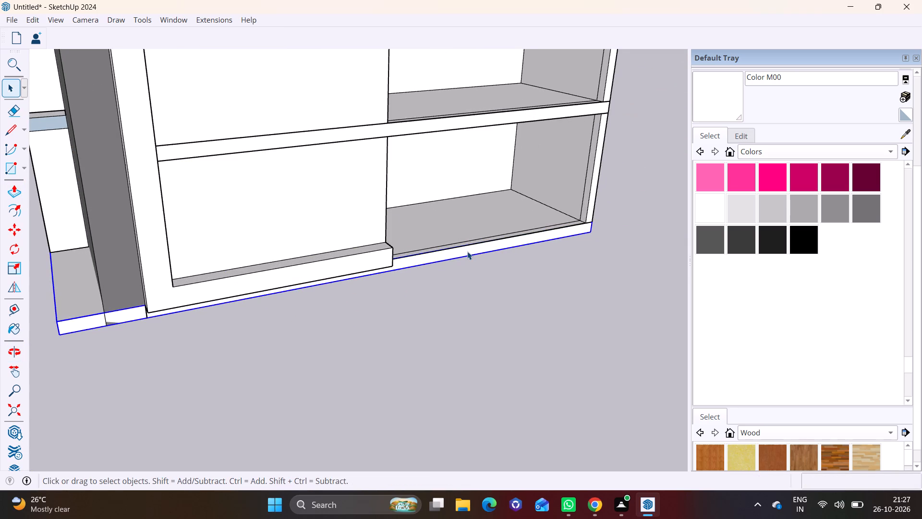
click(467, 251)
click(468, 248)
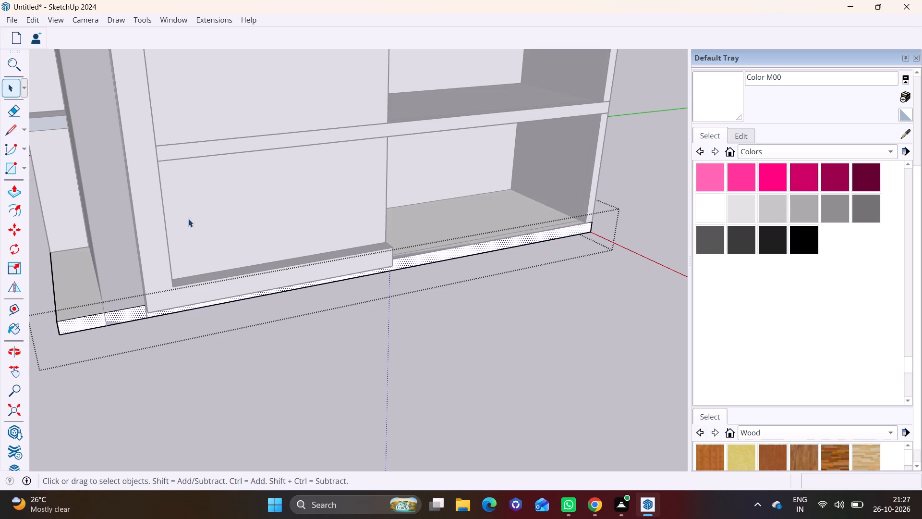
click(5, 187)
click(91, 319)
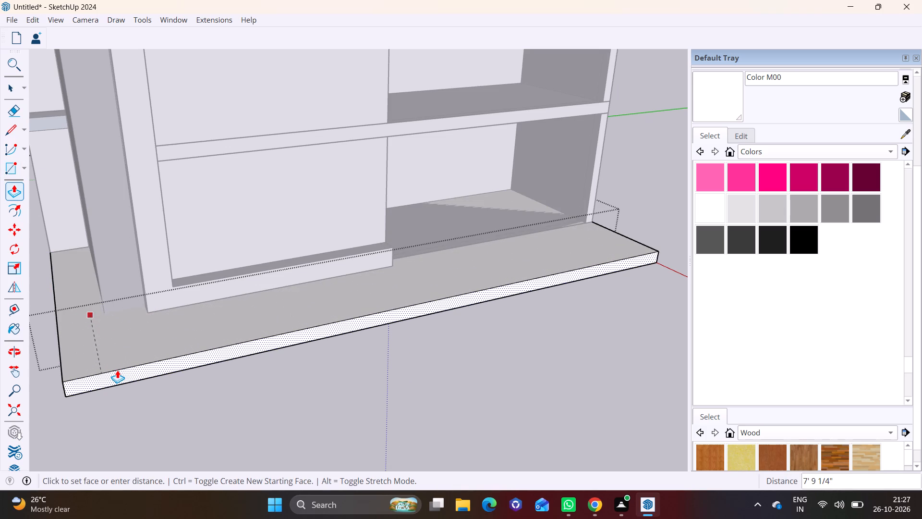
click(117, 370)
key(space)
click(246, 411)
Examine the extended base slab, the projecting side frame and the open bays above it from several angles.
scroll(257, 395, down, 3)
middle_drag(260, 361, 229, 326)
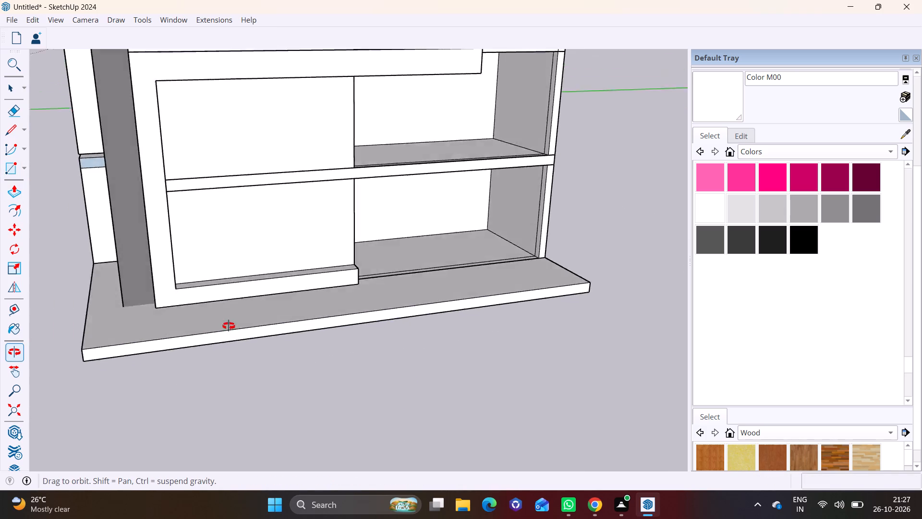
middle_drag(229, 326, 267, 315)
scroll(233, 277, up, 1)
shift+middle_drag(227, 282, 237, 396)
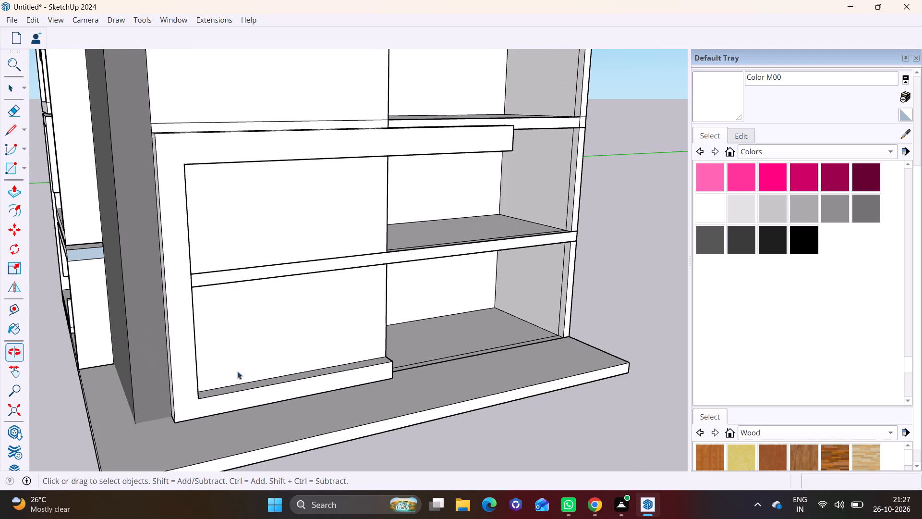
middle_drag(240, 284, 194, 279)
scroll(187, 275, down, 2)
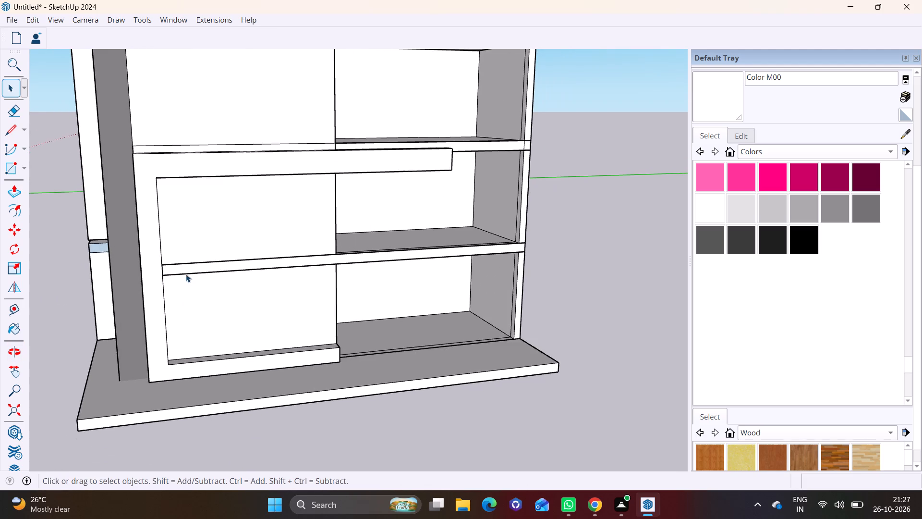
scroll(185, 273, down, 4)
shift+middle_drag(179, 282, 179, 288)
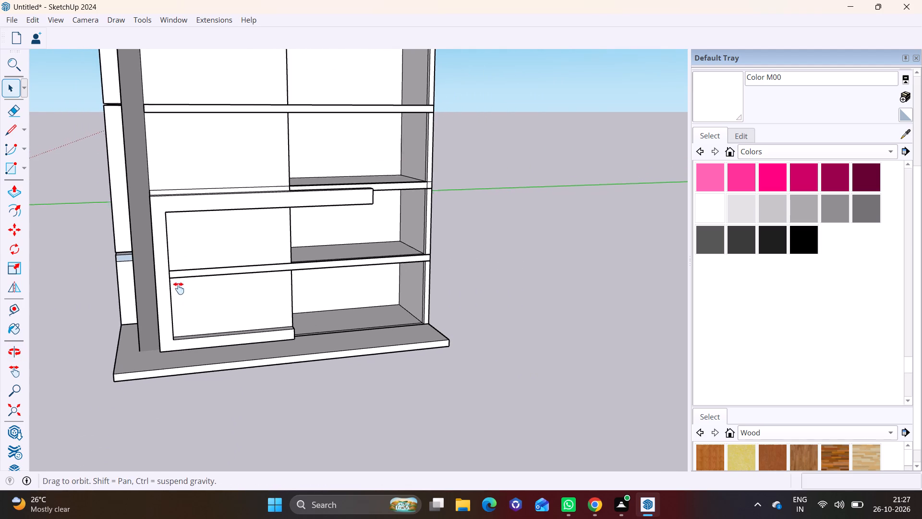
shift+middle_drag(179, 288, 183, 351)
scroll(203, 310, down, 2)
shift+middle_drag(241, 291, 244, 323)
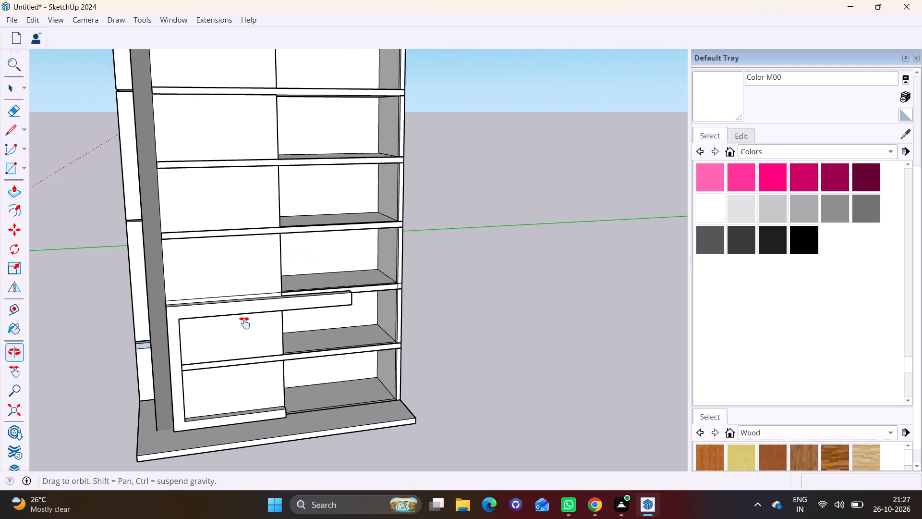
shift+middle_drag(244, 323, 253, 297)
middle_drag(302, 298, 291, 250)
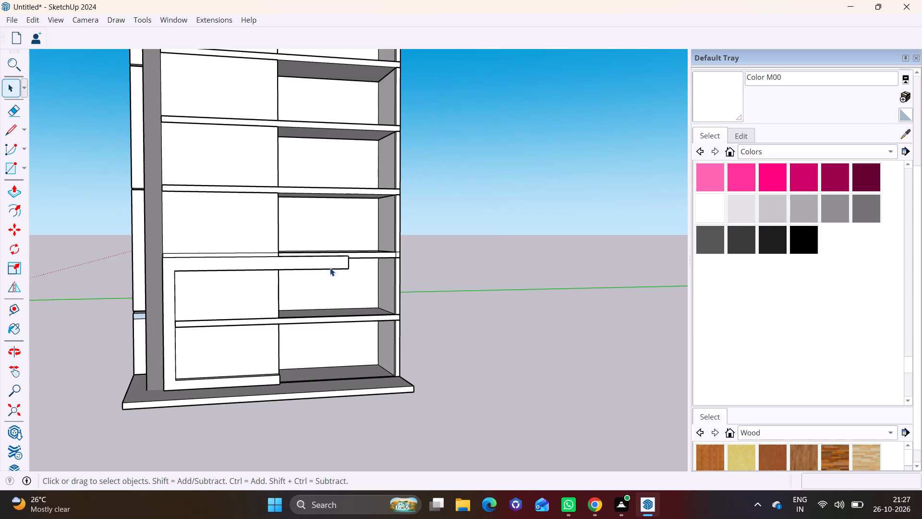
scroll(330, 268, up, 2)
shift+middle_drag(345, 276, 332, 218)
middle_drag(268, 279, 267, 290)
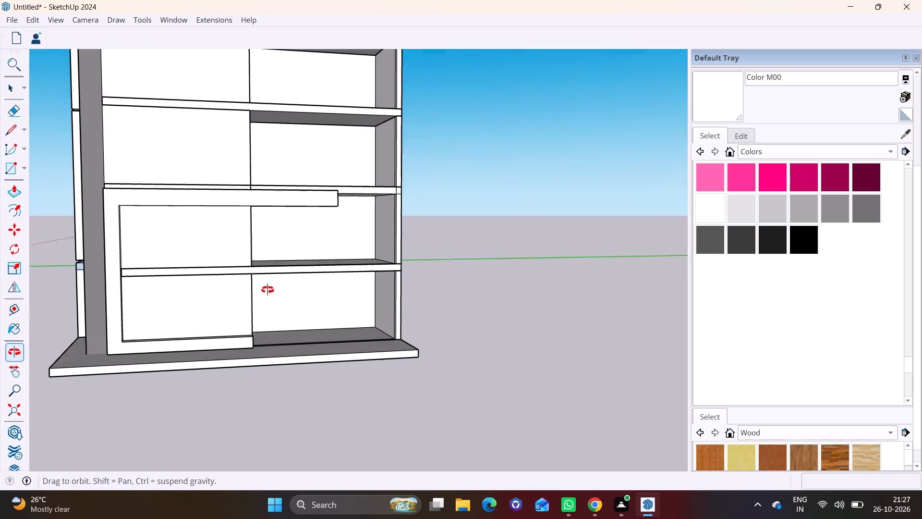
middle_drag(267, 290, 272, 297)
scroll(280, 307, up, 1)
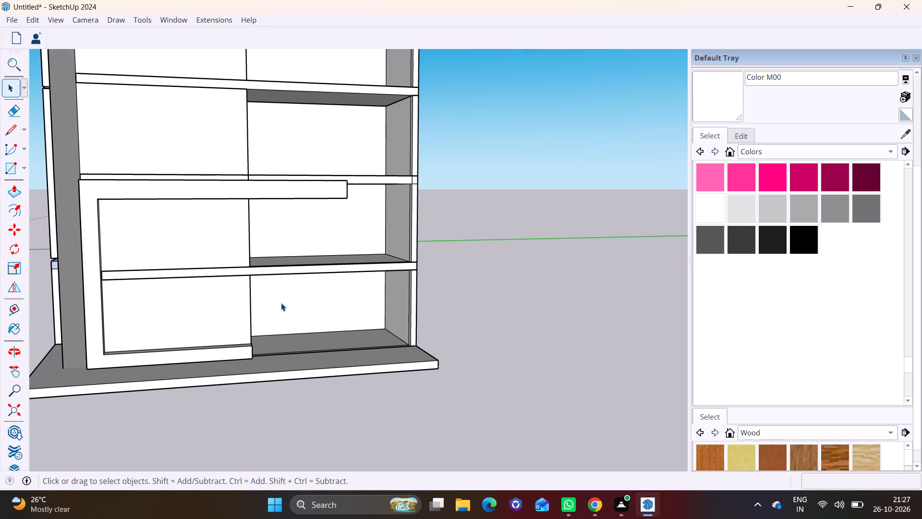
Draw a small rectangle spanning the thickness of the roof slab's front edge, starting at the corner beside the tall grey wall.
scroll(281, 295, down, 7)
shift+middle_drag(244, 241, 290, 414)
scroll(253, 255, up, 2)
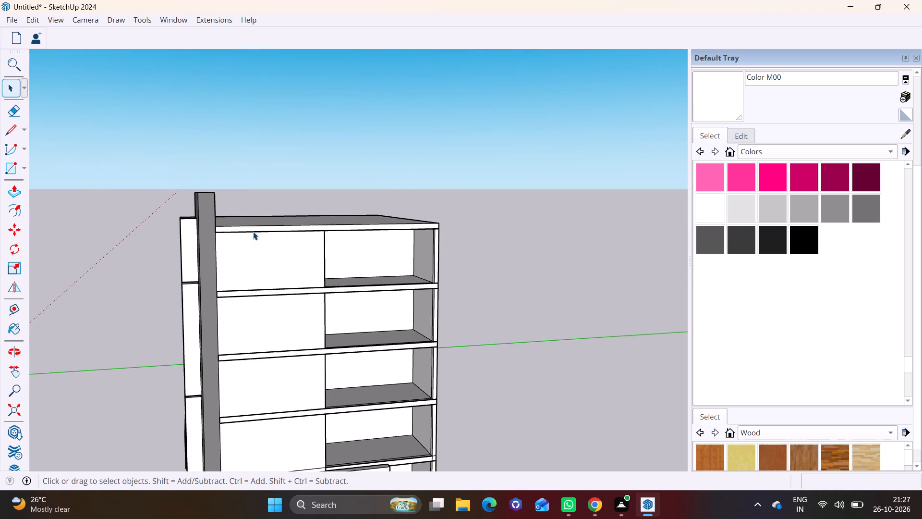
scroll(253, 232, up, 6)
shift+middle_drag(250, 232, 226, 341)
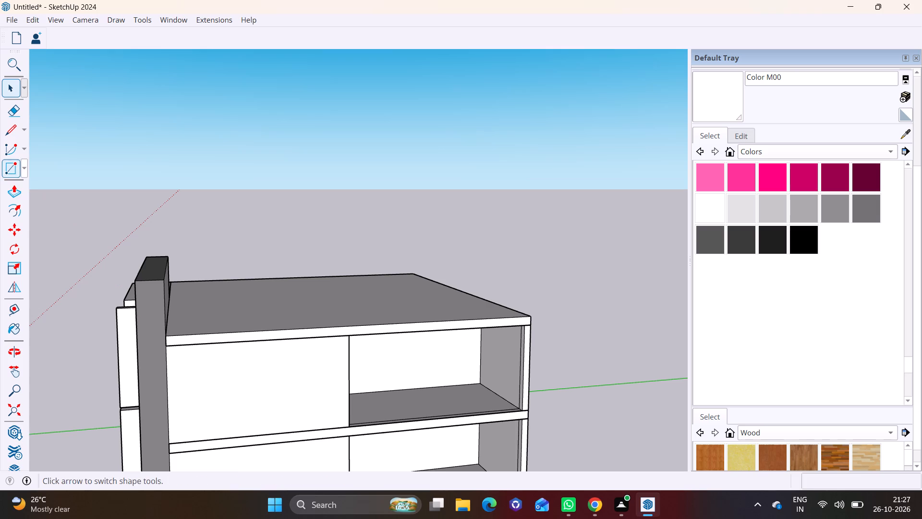
click(27, 169)
click(28, 182)
scroll(189, 326, up, 5)
shift+middle_drag(200, 330, 204, 286)
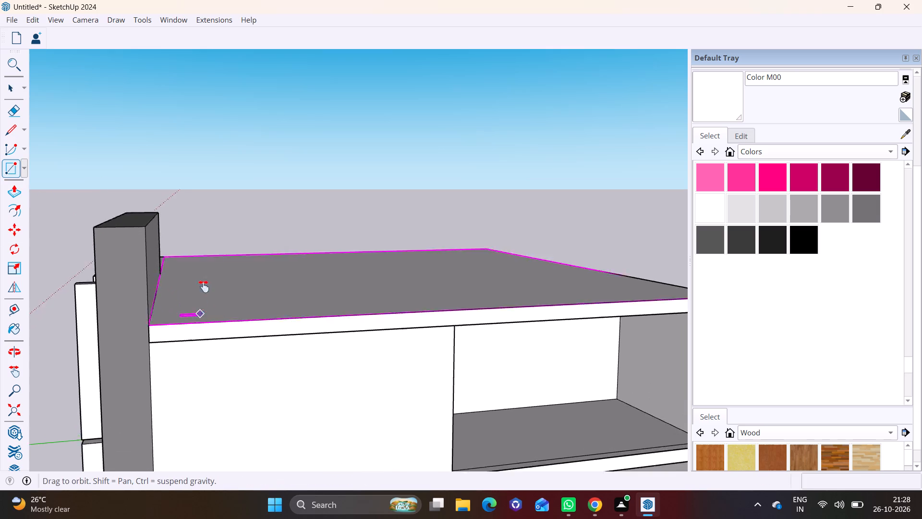
shift+middle_drag(204, 286, 209, 250)
middle_drag(196, 263, 194, 239)
scroll(189, 244, up, 3)
click(149, 215)
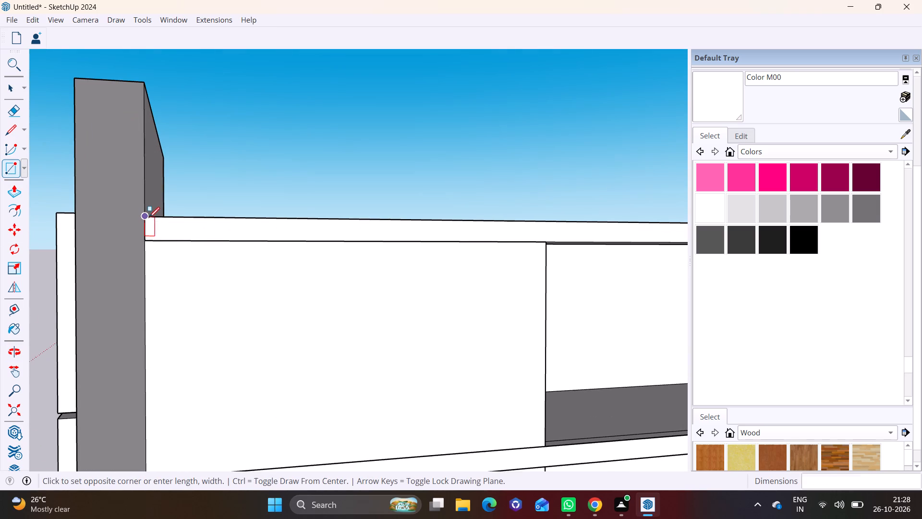
click(205, 240)
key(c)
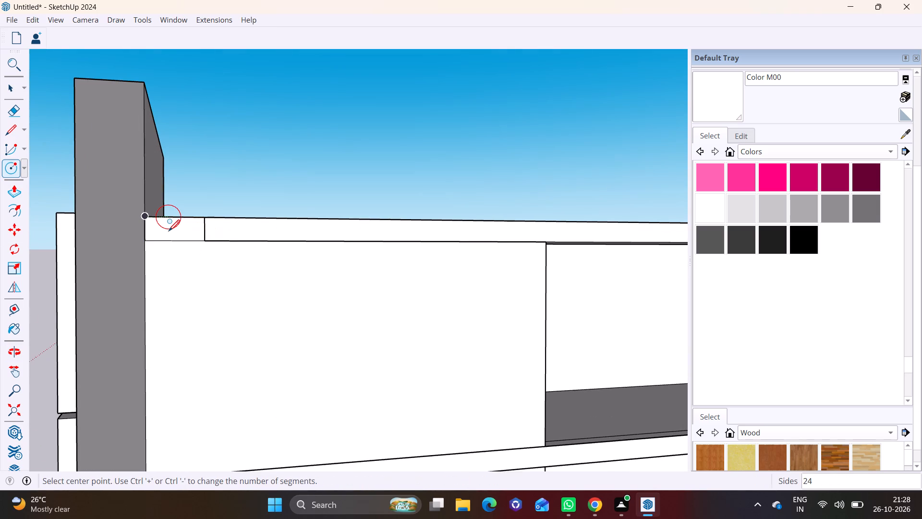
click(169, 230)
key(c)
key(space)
Pull the small rectangle out from the roof slab's edge by about 5", and pull it slightly further to form a short block.
click(179, 235)
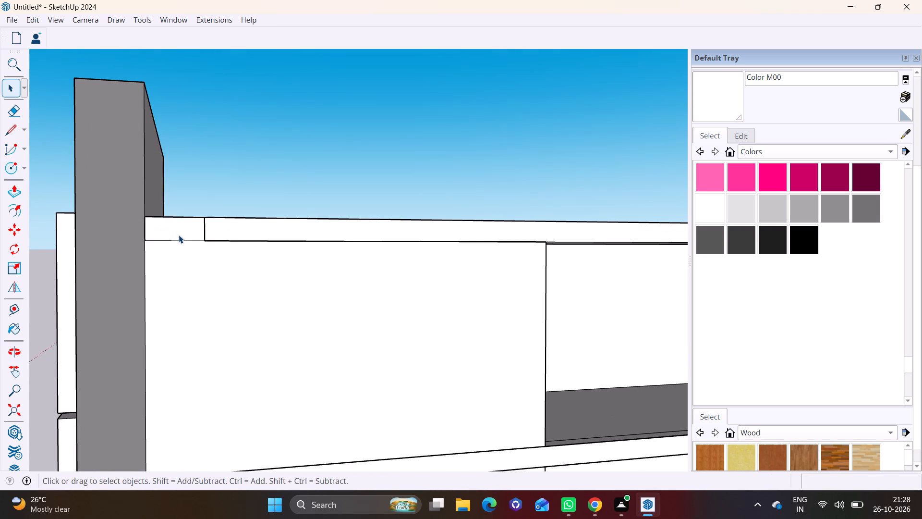
scroll(206, 227, up, 1)
middle_drag(207, 227, 142, 330)
click(15, 193)
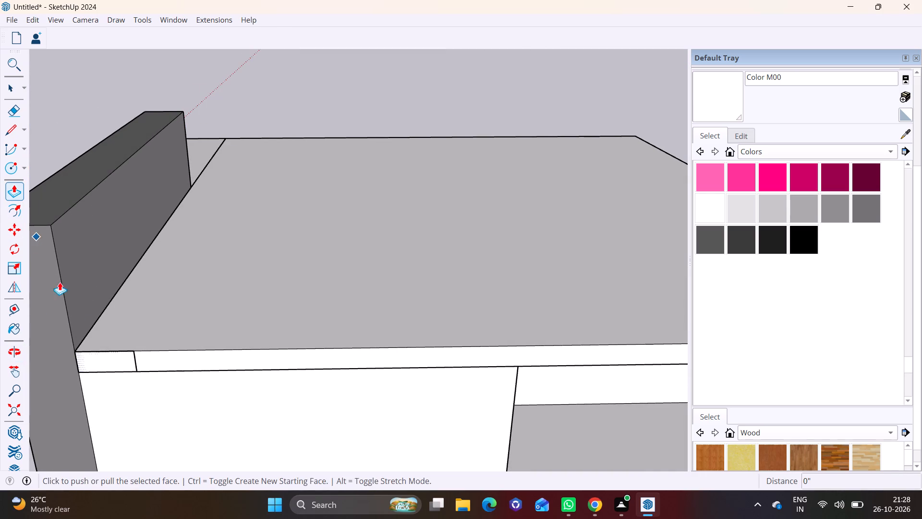
click(103, 357)
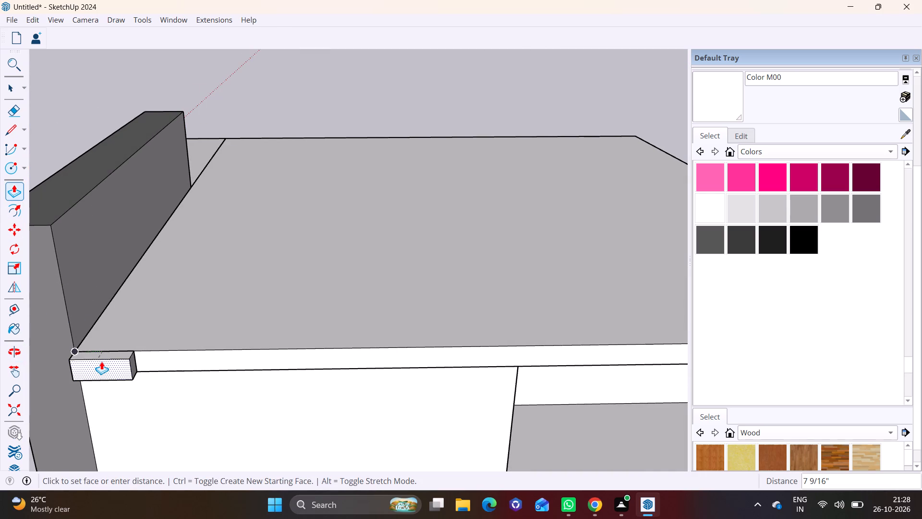
click(106, 359)
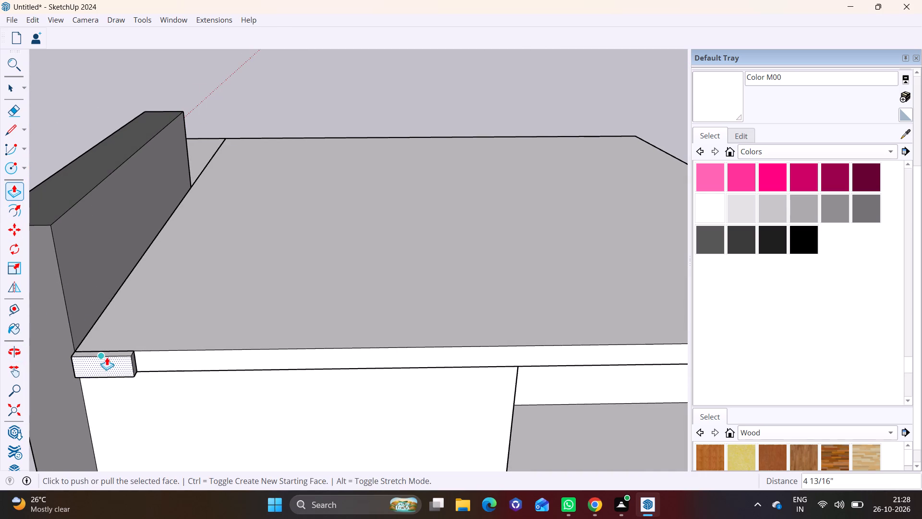
click(101, 358)
click(100, 360)
Extend the block's end face about 22' 11" along the roof slab's edge, past the white wall and over the open bay.
key(space)
scroll(147, 370, up, 2)
click(129, 366)
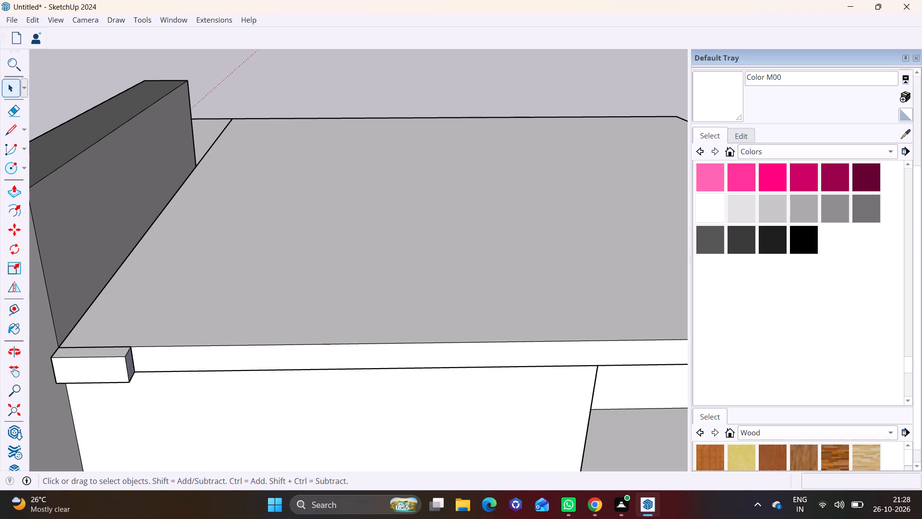
click(9, 192)
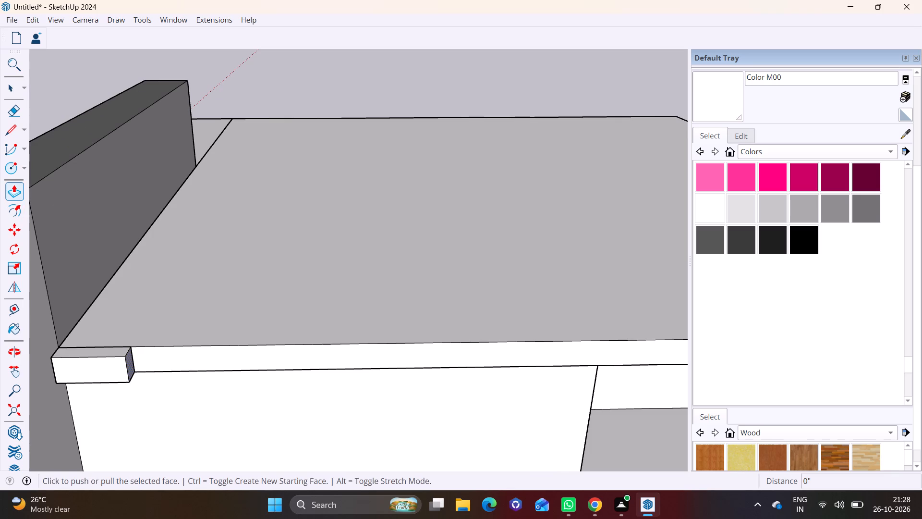
click(130, 362)
scroll(347, 366, down, 3)
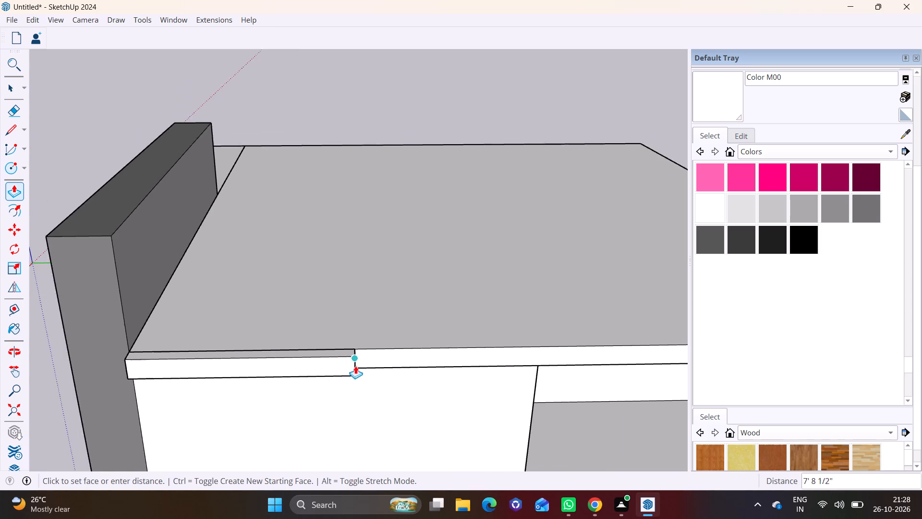
scroll(355, 366, down, 5)
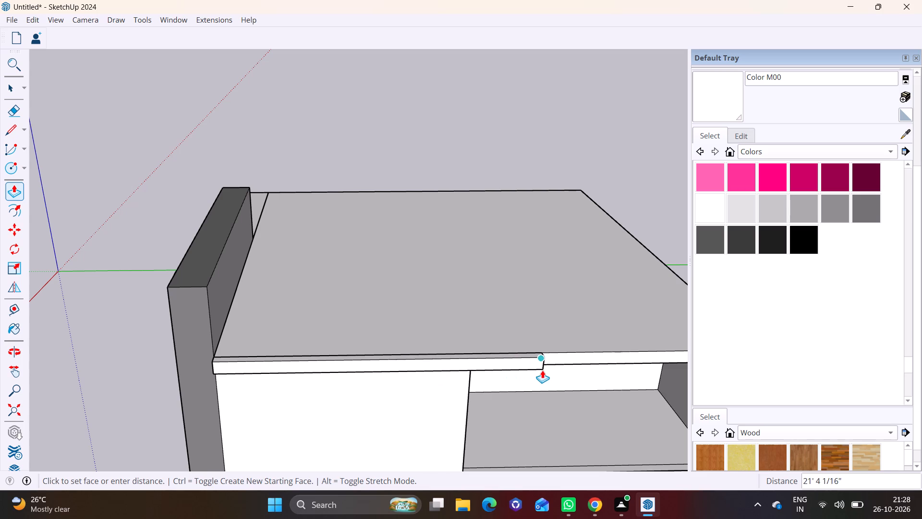
click(564, 370)
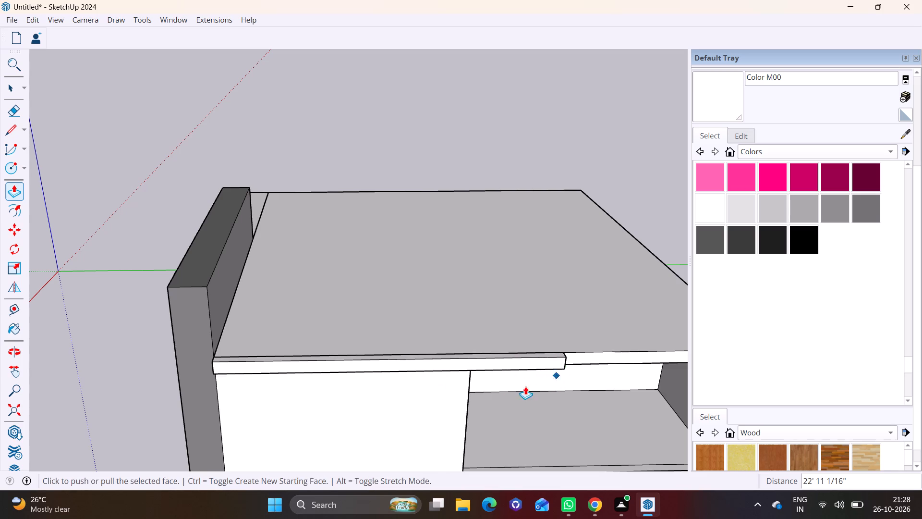
Pull the new roof beam's underside down by about 11" to thicken the beam.
middle_drag(371, 359, 356, 252)
scroll(359, 264, up, 4)
middle_drag(374, 269, 349, 146)
key(space)
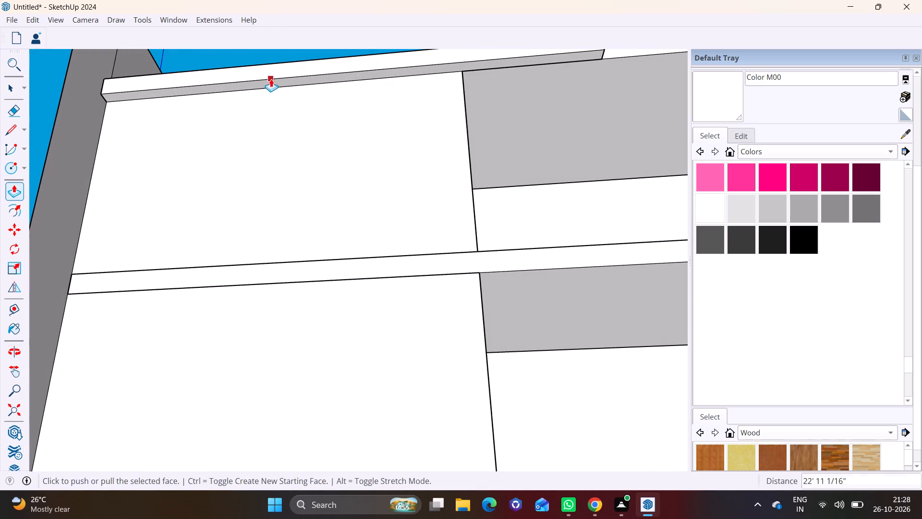
click(271, 83)
click(15, 189)
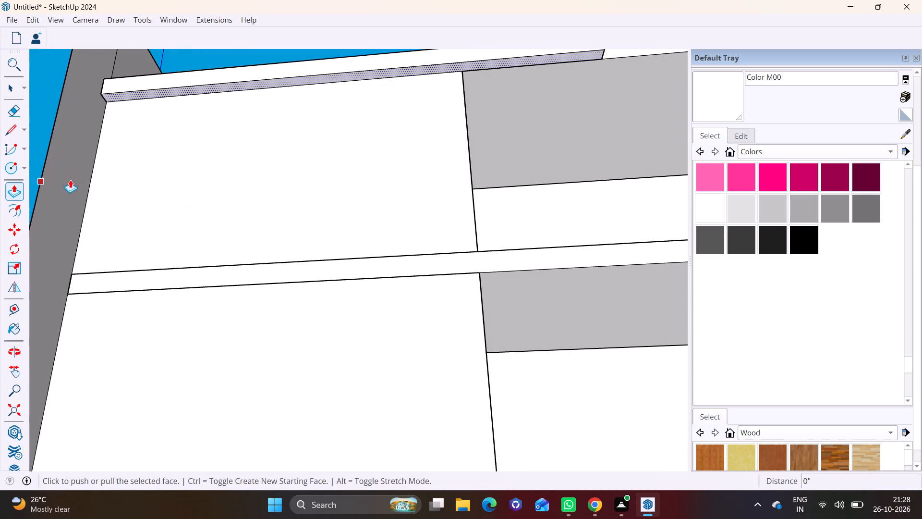
click(199, 90)
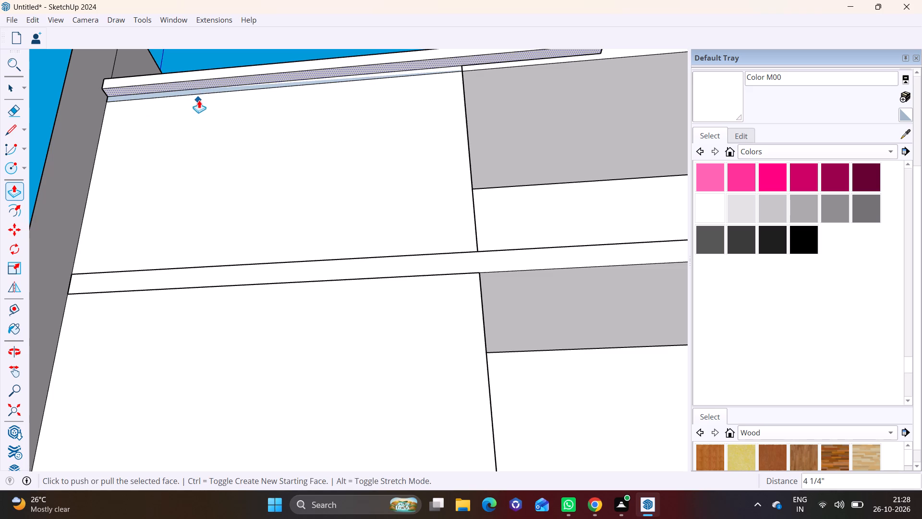
key(ctrl+z)
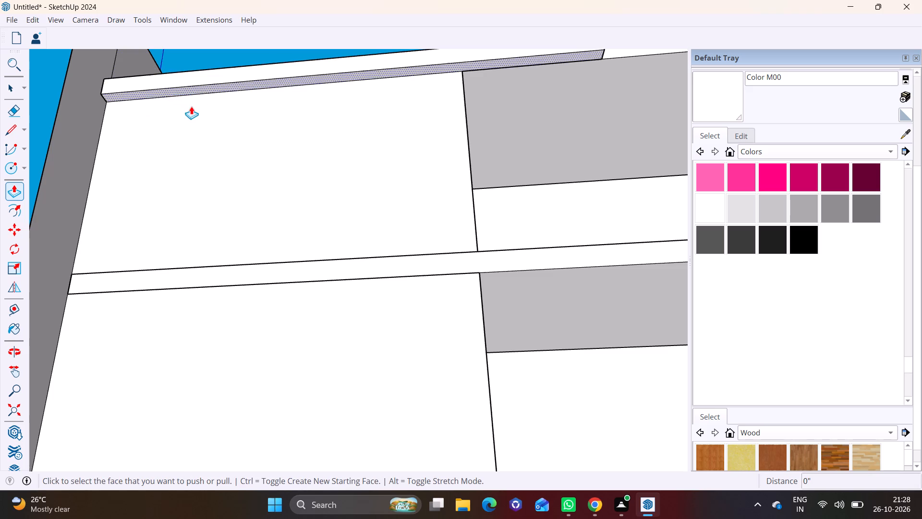
click(186, 93)
click(181, 107)
Draw a line about 8 1/4" long across the roof beam's underside, a short distance from the tall grey wall.
scroll(187, 156, down, 4)
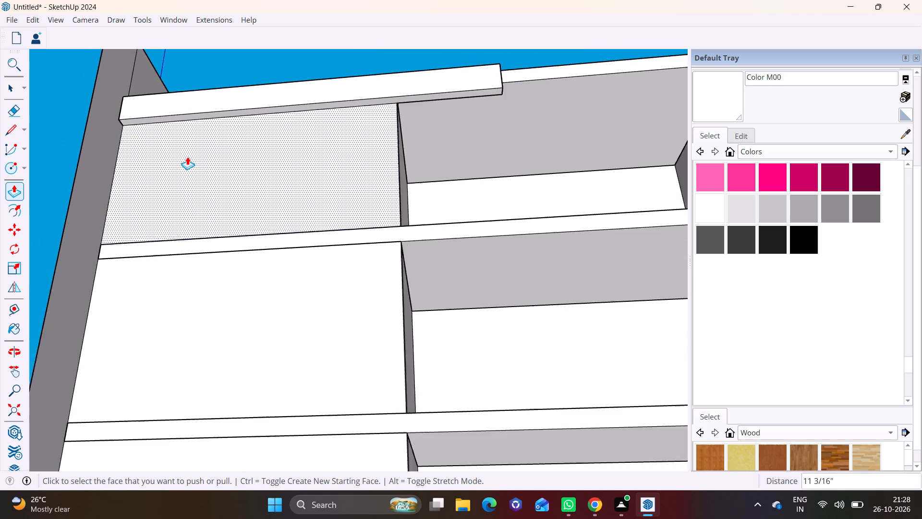
scroll(187, 157, down, 2)
shift+middle_drag(195, 167, 247, 209)
click(14, 129)
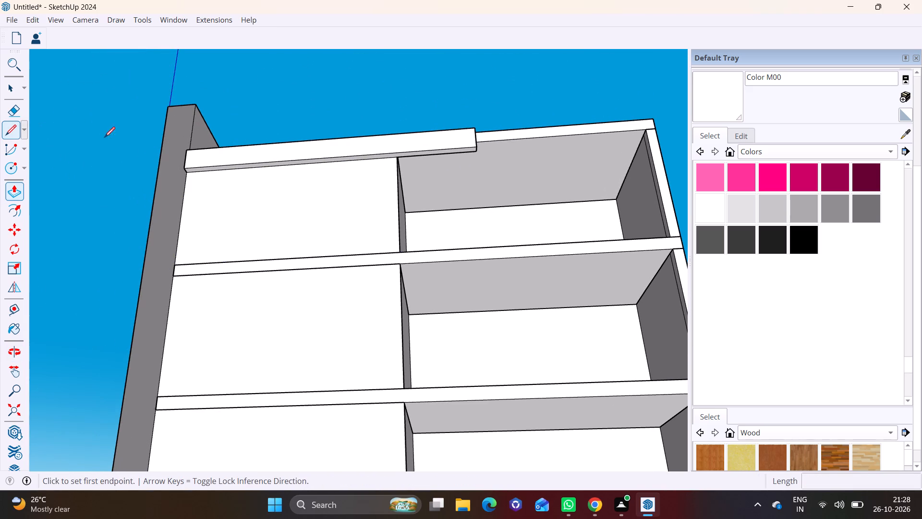
scroll(138, 156, up, 2)
middle_drag(140, 156, 158, 115)
scroll(146, 142, up, 1)
scroll(225, 137, up, 7)
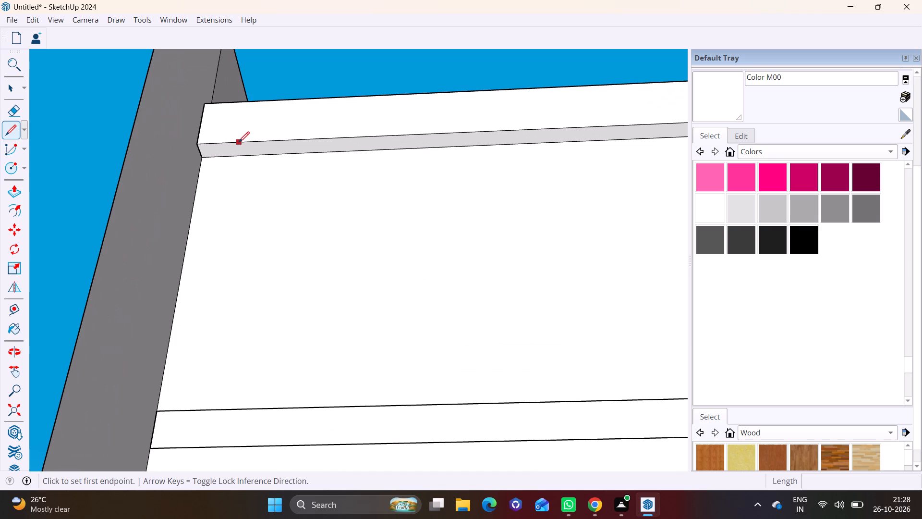
click(239, 142)
click(236, 157)
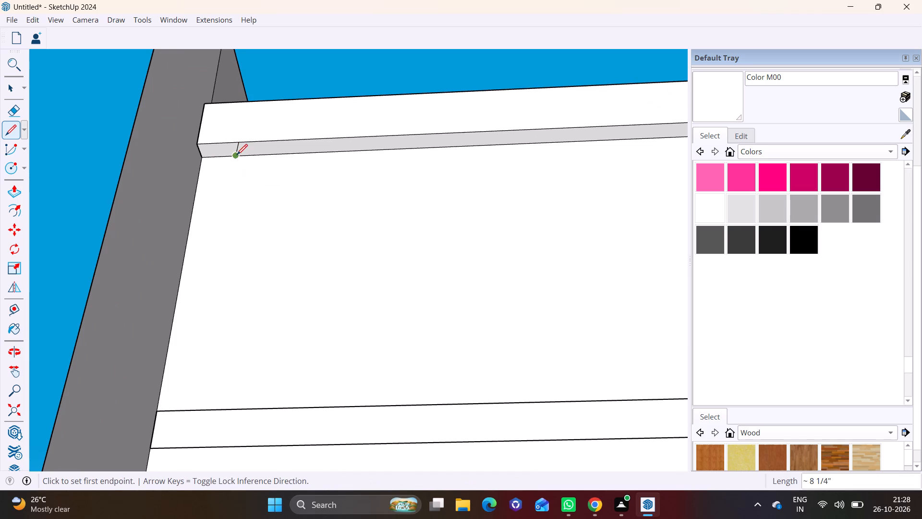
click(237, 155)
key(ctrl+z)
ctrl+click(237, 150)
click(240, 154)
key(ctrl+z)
Undo the line across the roof beam's underside and redraw it about 6" long, closer to the tall grey wall.
scroll(242, 154, up, 3)
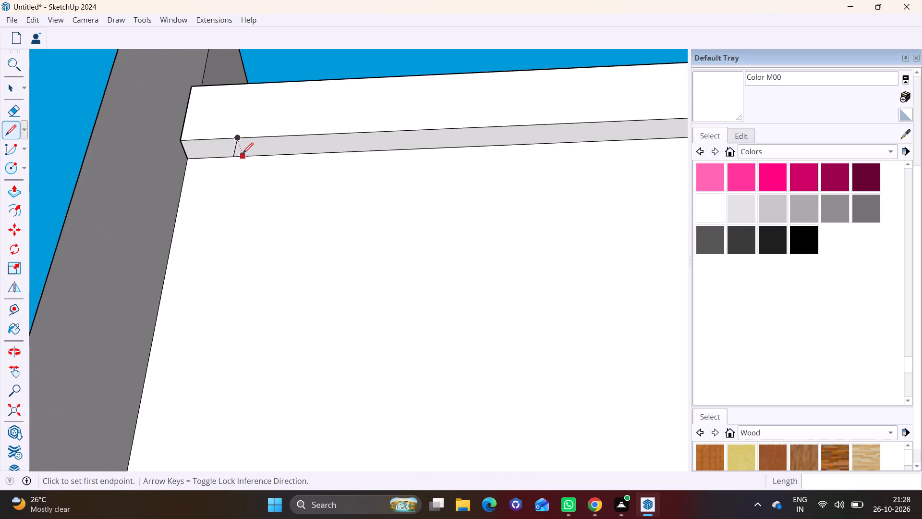
key(ctrl+z)
click(224, 157)
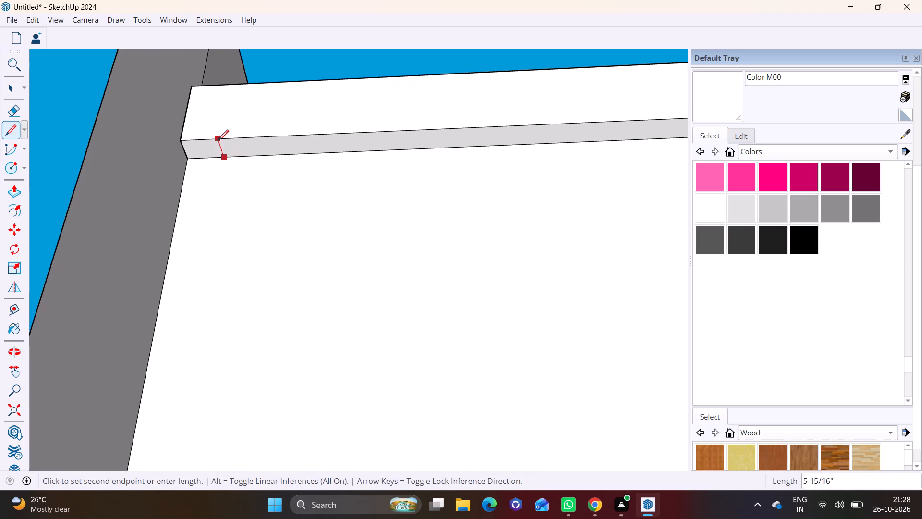
click(218, 139)
Pull the small face at the roof beam's end down alongside the grey wall, past the first slab below to the second.
key(space)
click(209, 149)
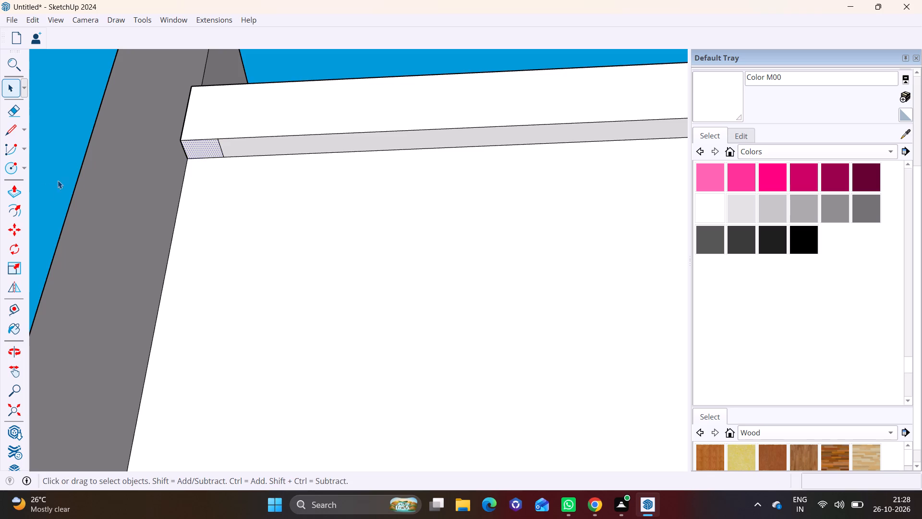
click(8, 192)
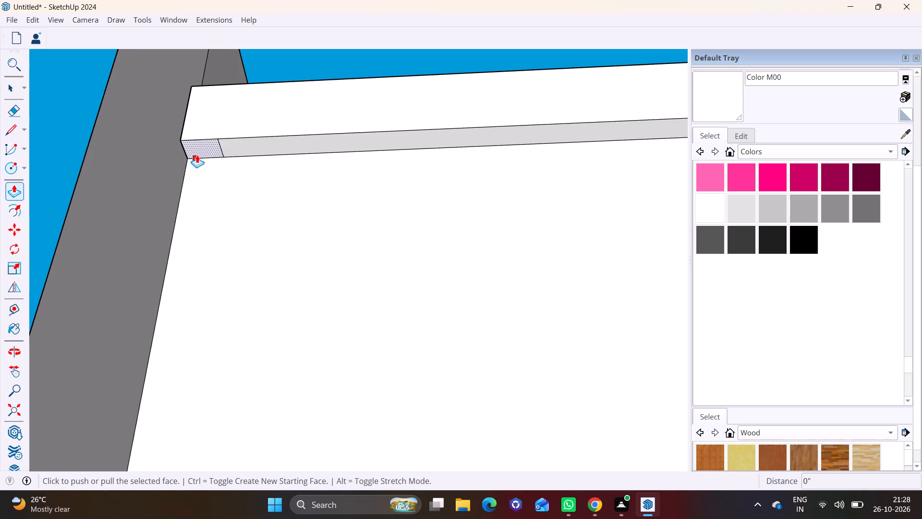
click(197, 154)
scroll(186, 243, down, 11)
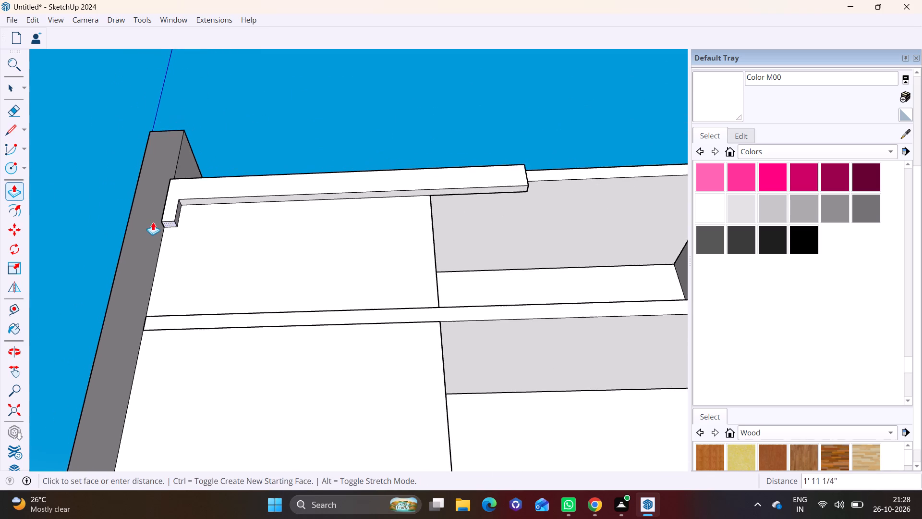
scroll(153, 222, down, 4)
shift+middle_drag(181, 257, 220, 157)
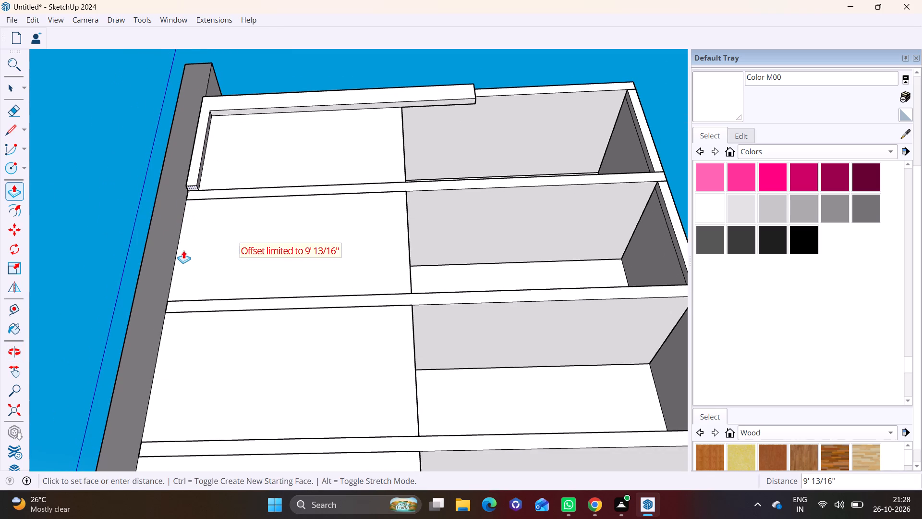
drag(190, 185, 167, 244)
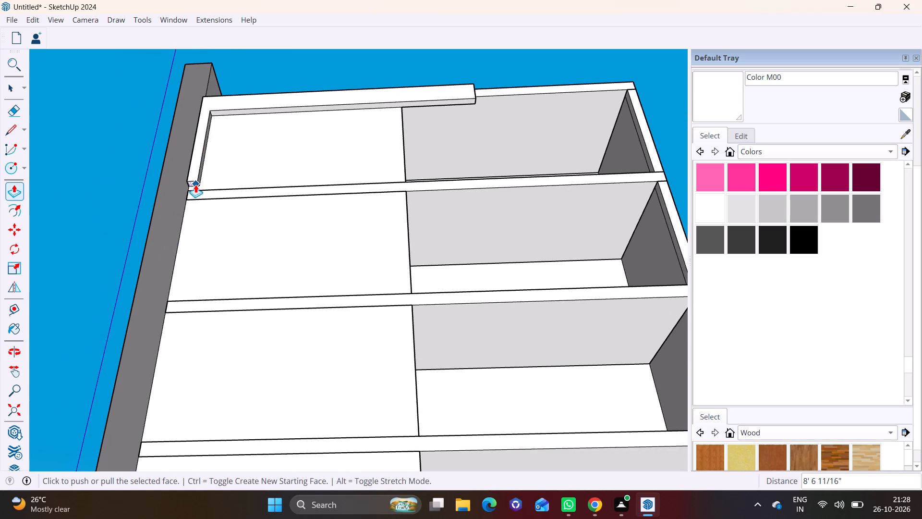
drag(195, 185, 181, 251)
click(181, 251)
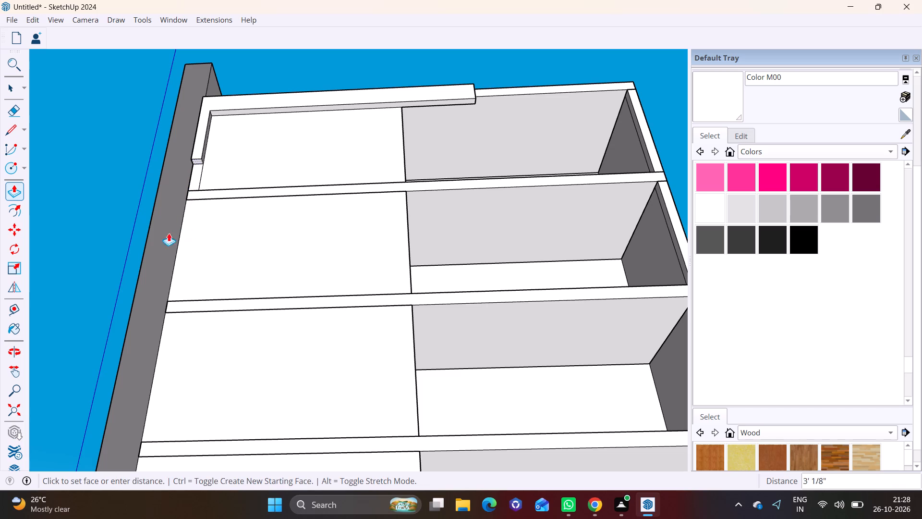
click(161, 287)
drag(183, 230, 175, 268)
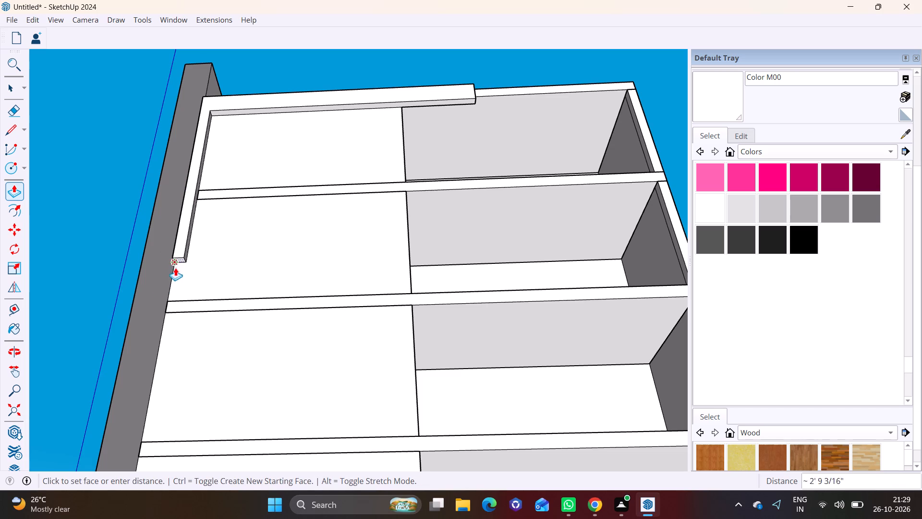
drag(175, 268, 175, 303)
Extend the vertical leg's lower end down by about 5 5/8" over the second slab's edge.
scroll(175, 303, up, 6)
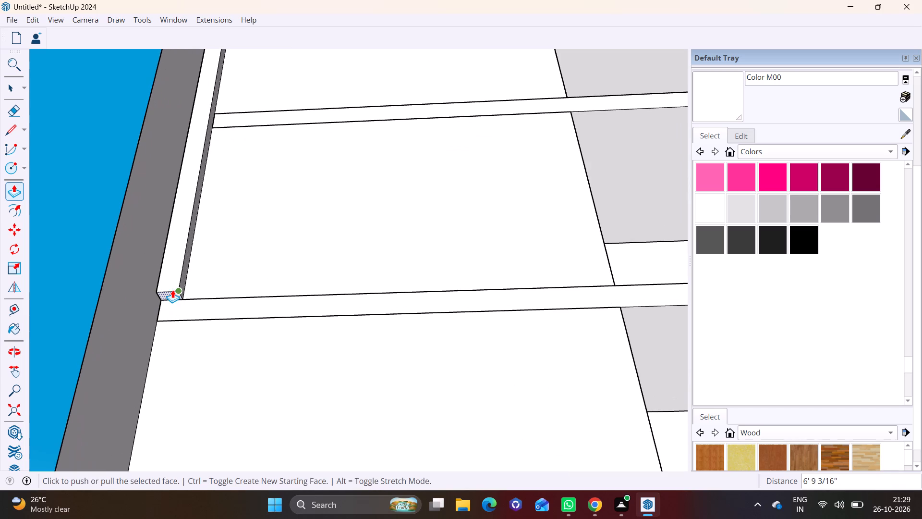
click(172, 290)
click(168, 300)
Draw a line about 7 3/4" long across the leg's inner side face, level with the top of the slab edge.
scroll(217, 280, down, 4)
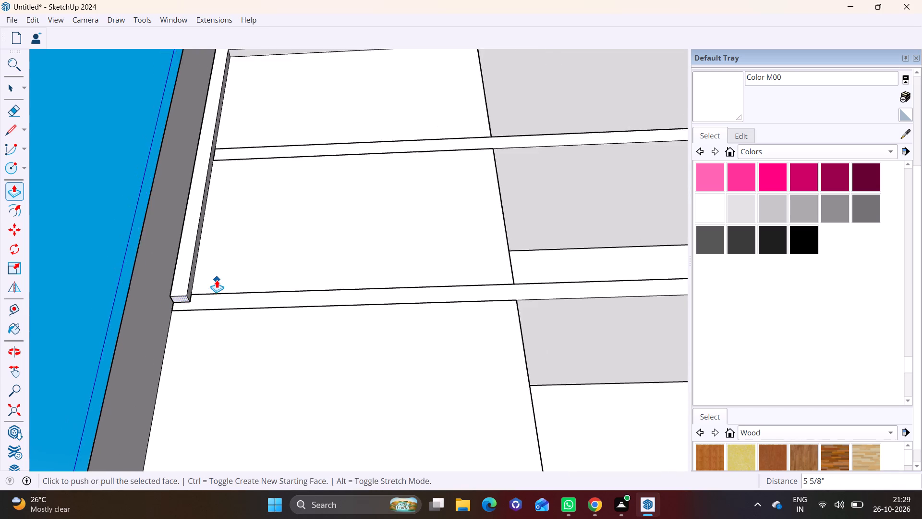
scroll(217, 280, down, 3)
middle_drag(216, 305, 213, 358)
scroll(208, 319, up, 4)
middle_drag(206, 309, 230, 222)
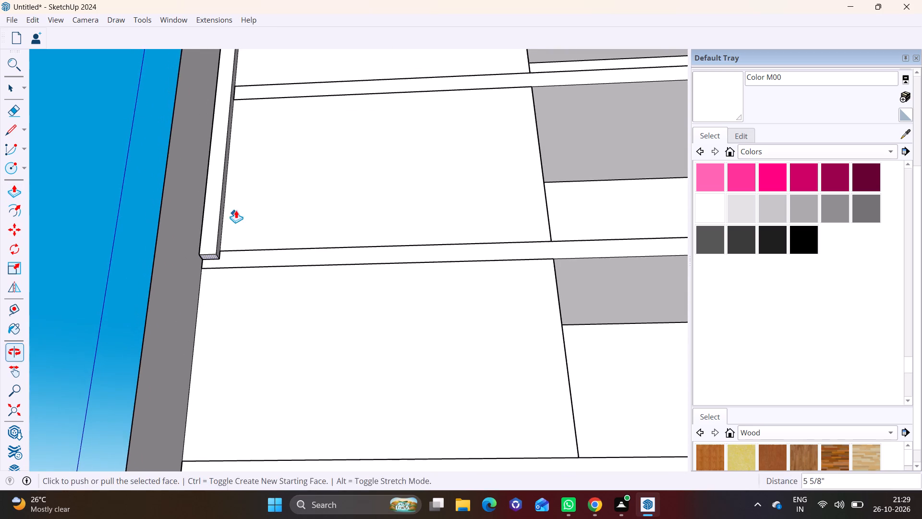
middle_drag(233, 216, 214, 299)
scroll(213, 287, up, 3)
click(11, 133)
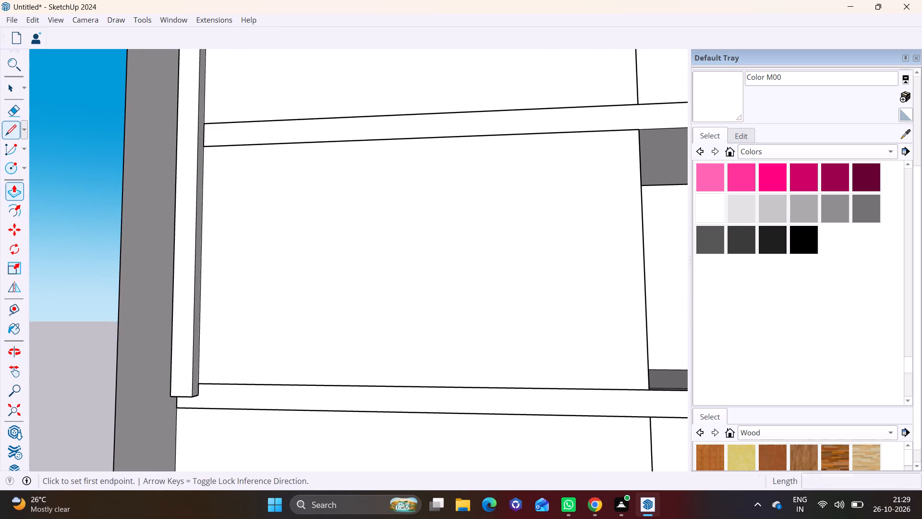
middle_drag(229, 328, 151, 323)
scroll(138, 344, up, 13)
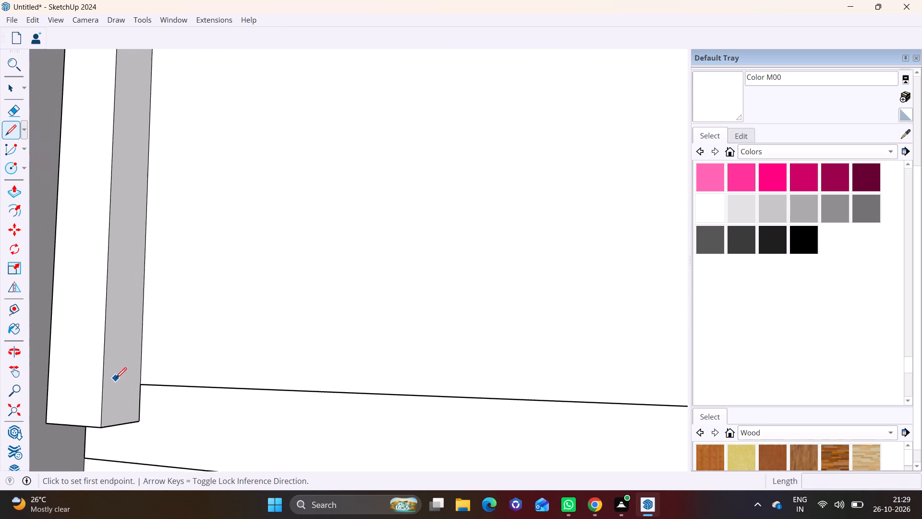
scroll(116, 378, up, 3)
click(147, 386)
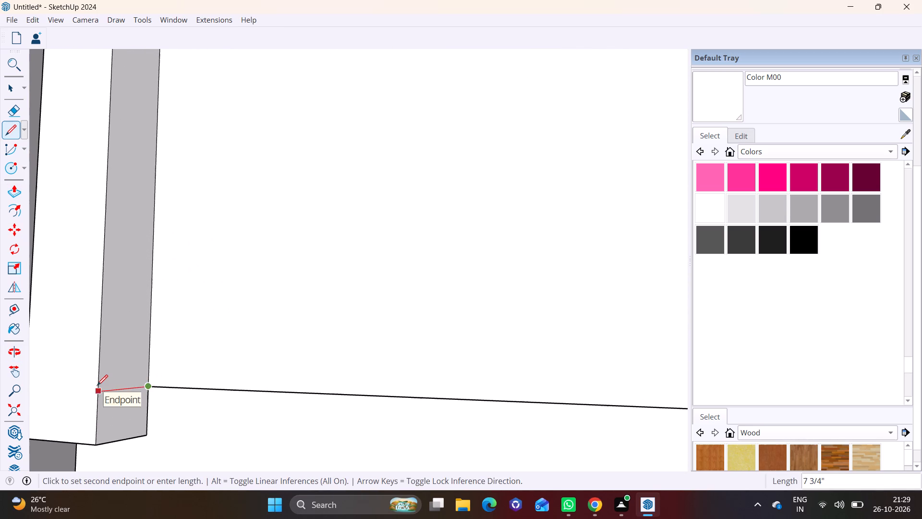
click(97, 385)
Pull the small face below the new line out about 29' along the slab edge to form the frame's bottom beam.
key(space)
click(136, 420)
click(18, 188)
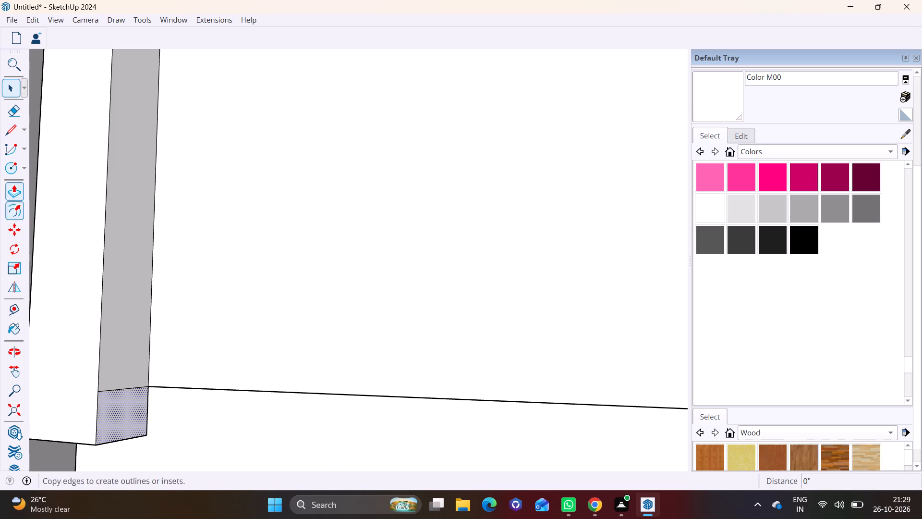
click(114, 404)
scroll(303, 392, down, 12)
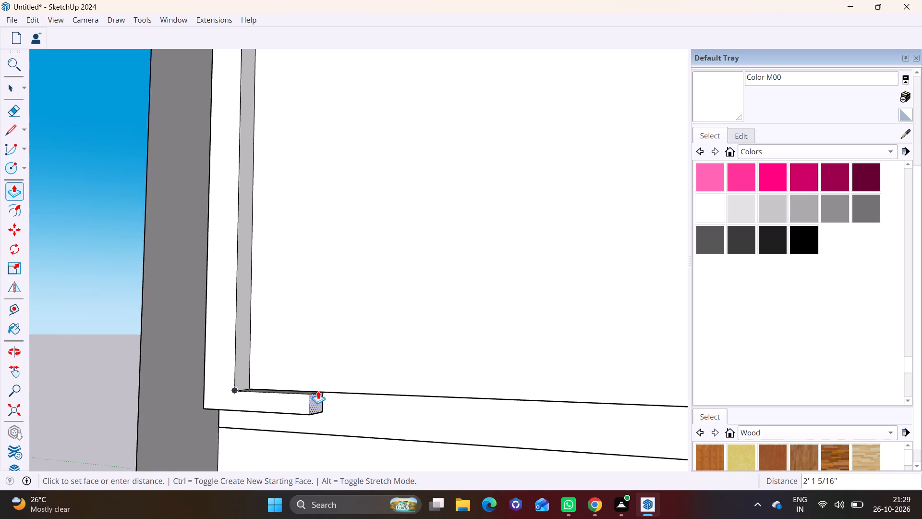
scroll(318, 391, down, 9)
scroll(480, 403, down, 4)
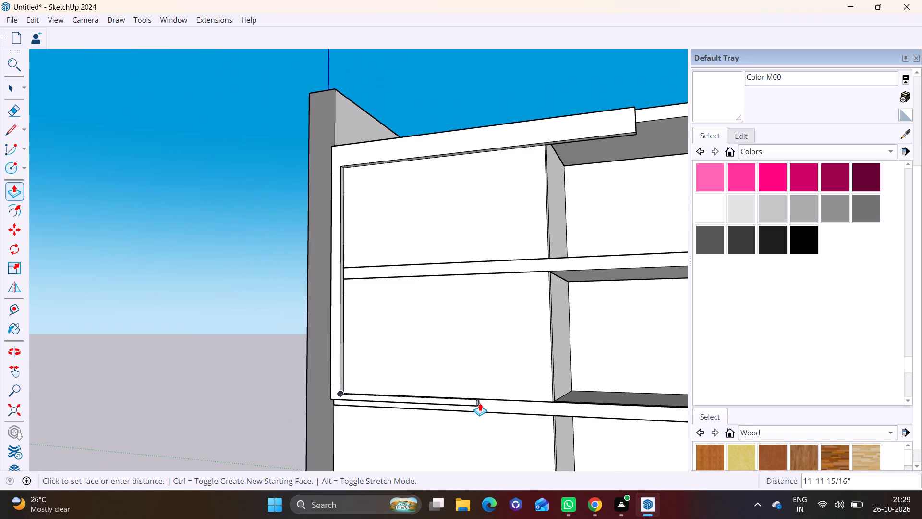
shift+middle_drag(480, 403, 340, 380)
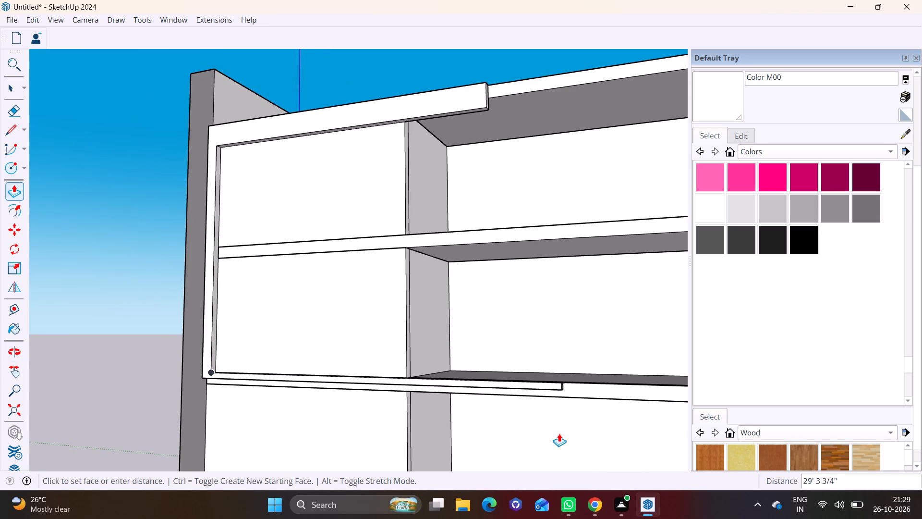
click(554, 435)
Pull the top face of the frame's bottom beam up by about 1' 2 5/8" to thicken the beam.
key(space)
middle_drag(377, 372, 308, 483)
scroll(286, 448, up, 5)
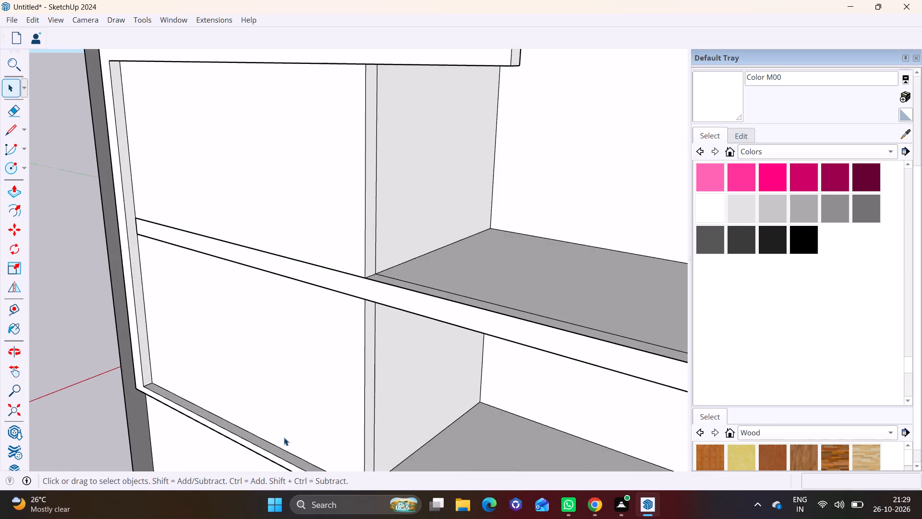
scroll(284, 437, up, 1)
shift+middle_drag(304, 400, 326, 333)
shift+scroll(325, 337, up, 4)
click(286, 404)
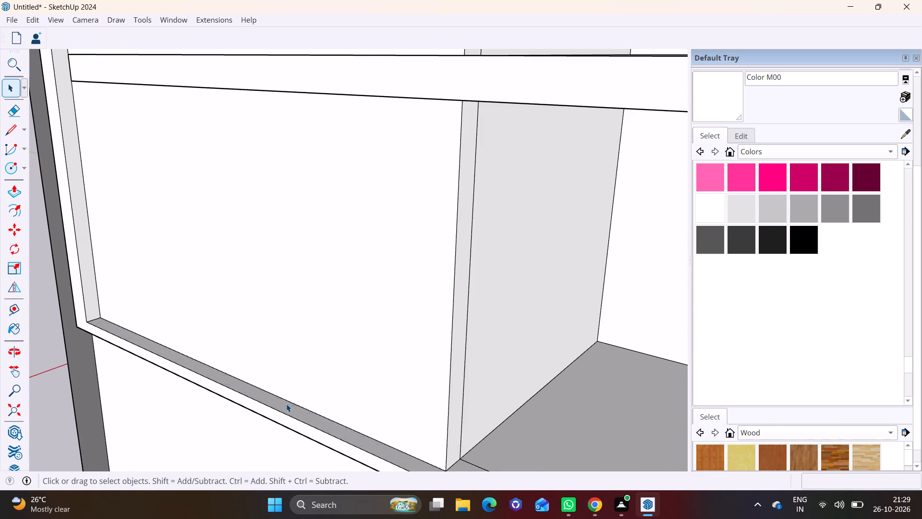
click(15, 190)
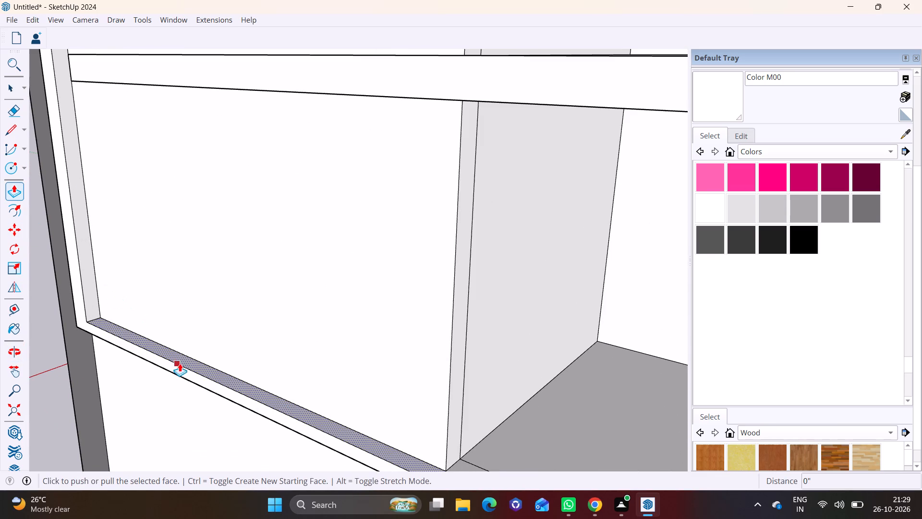
click(182, 360)
click(193, 329)
Pull the inner side face of the frame's vertical leg out by about 1' 6 1/2" to widen the leg.
scroll(254, 349, down, 4)
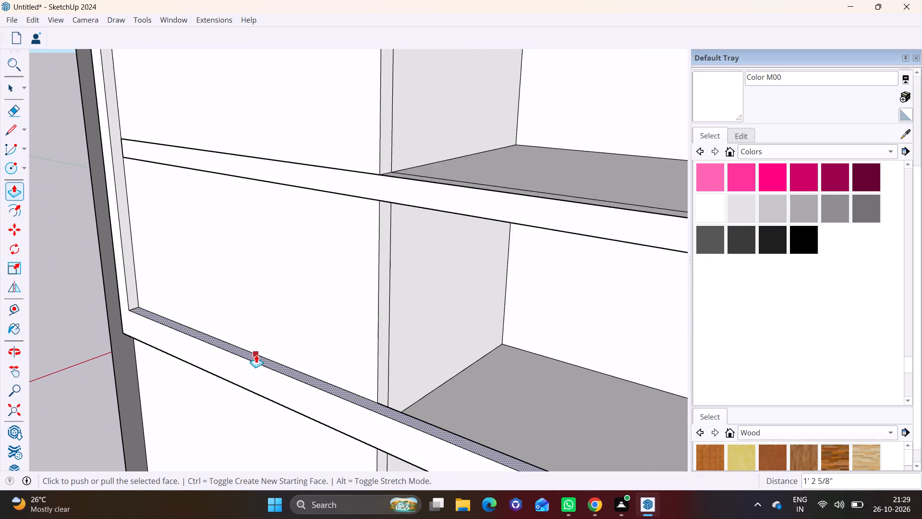
scroll(256, 355, down, 7)
middle_drag(297, 366, 409, 304)
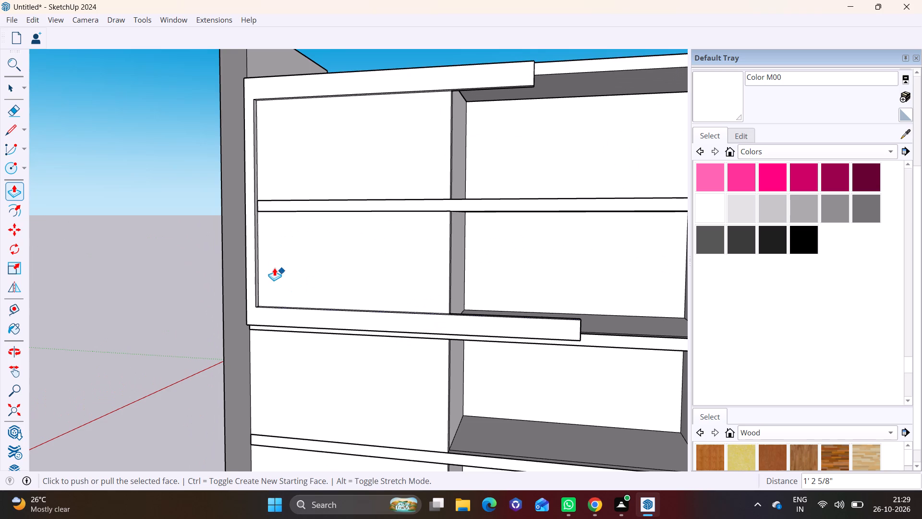
scroll(274, 267, up, 4)
middle_drag(270, 267, 198, 283)
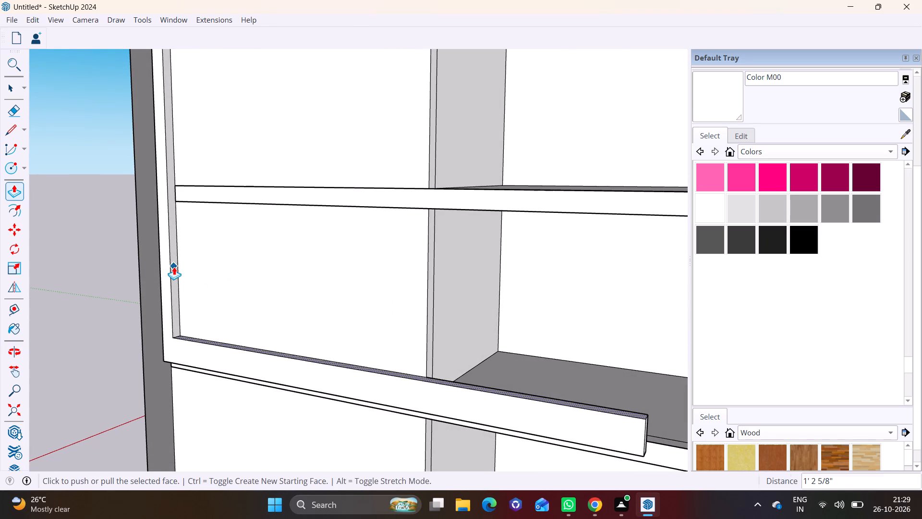
key(space)
scroll(174, 267, up, 3)
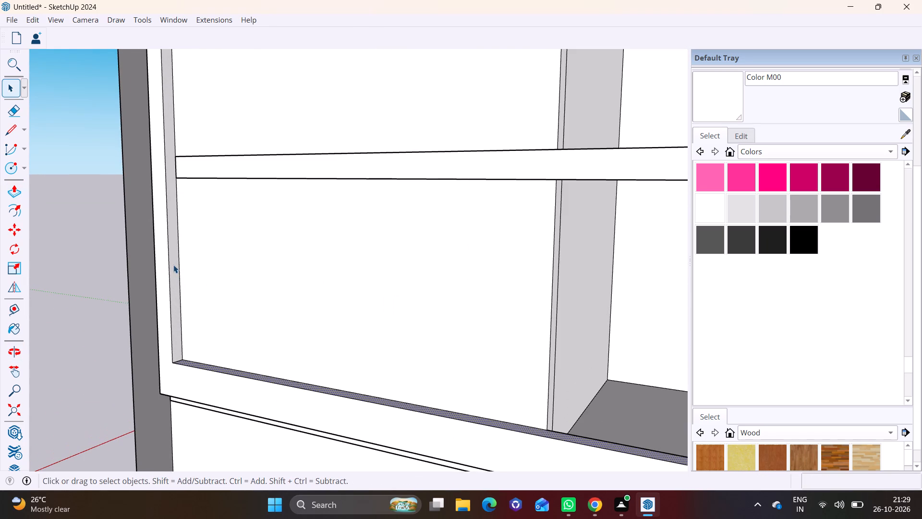
click(173, 265)
click(19, 187)
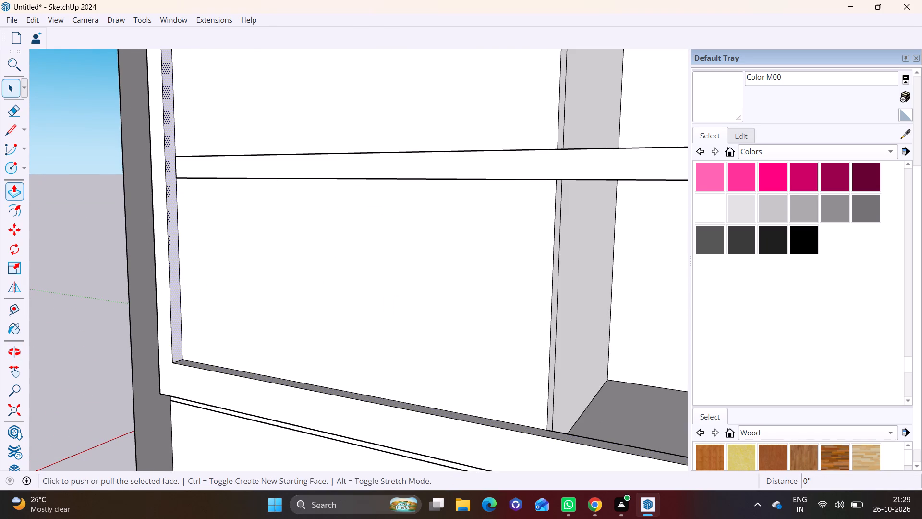
click(174, 213)
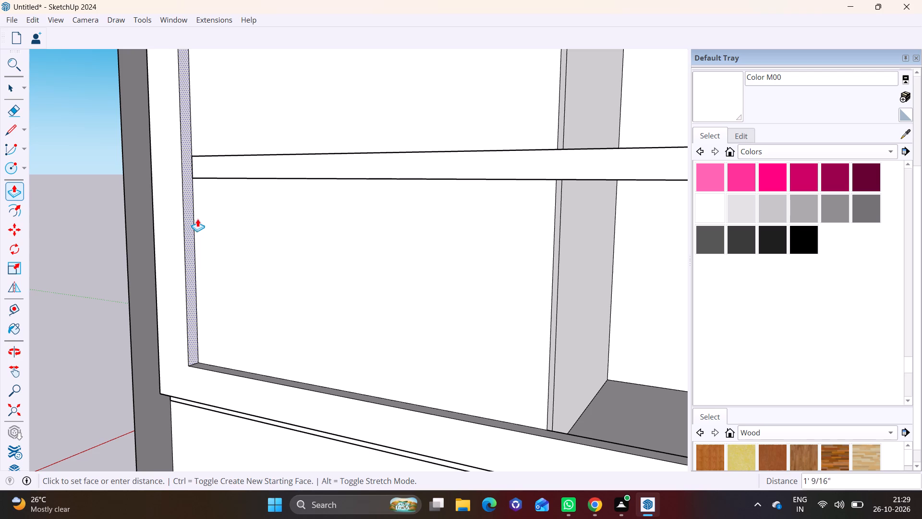
drag(202, 221, 207, 222)
Draw a rectangle about 5' by 1' 7 7/8" on the white wall beside the grey wall, just above the lower frame.
scroll(209, 262, down, 10)
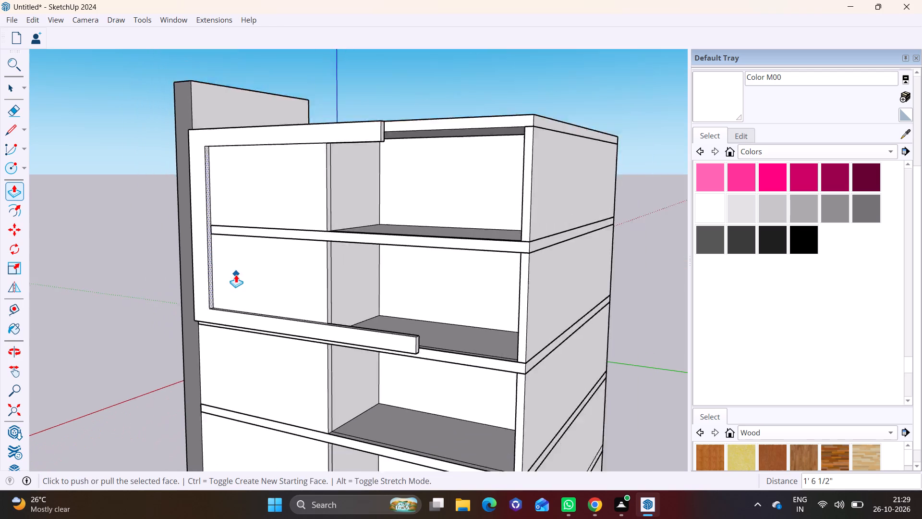
scroll(236, 274, down, 4)
middle_drag(267, 276, 310, 203)
middle_drag(332, 292, 332, 244)
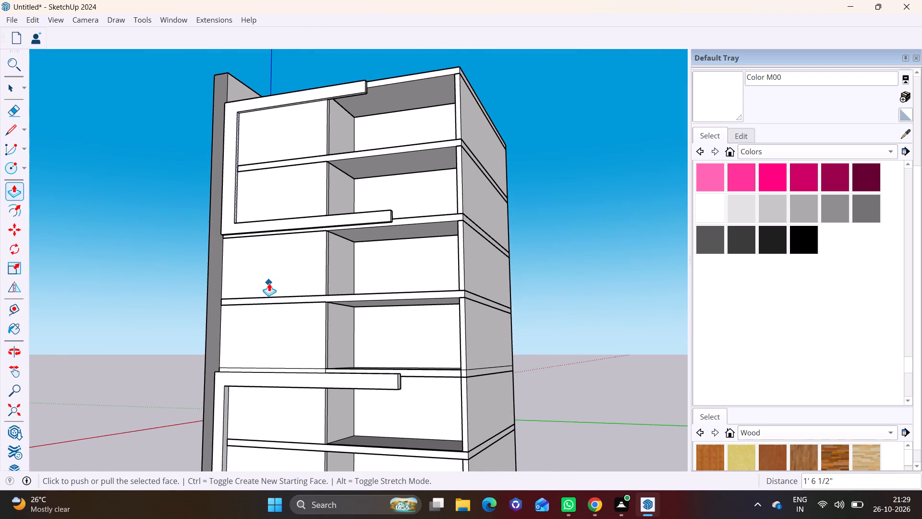
scroll(269, 283, up, 2)
middle_drag(261, 277, 362, 211)
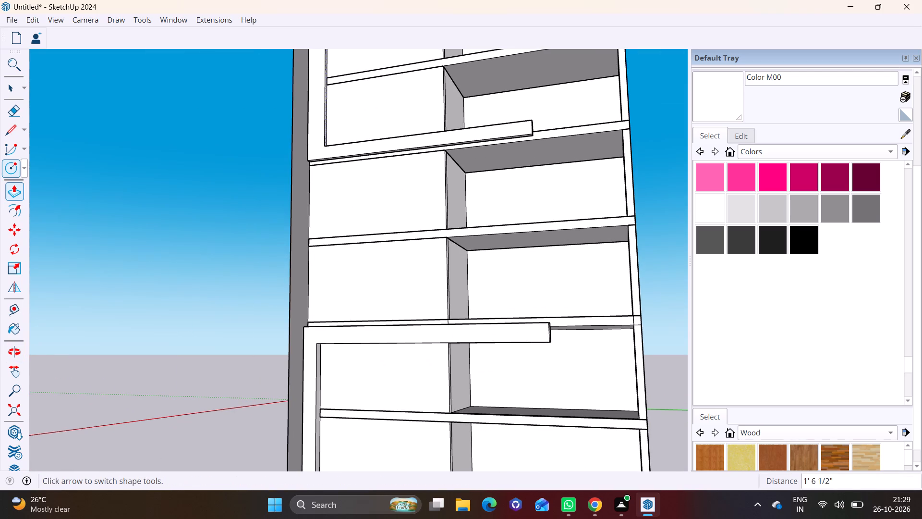
click(25, 169)
click(31, 184)
middle_drag(292, 281, 315, 339)
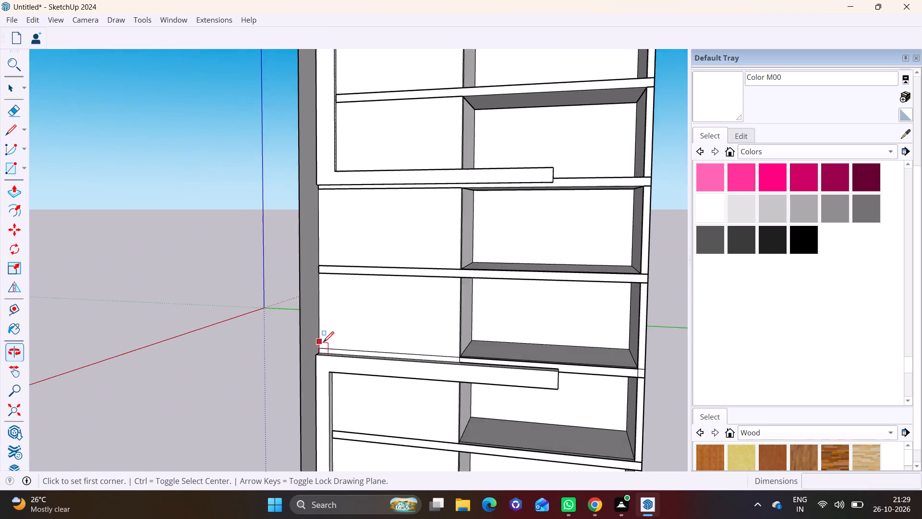
scroll(324, 342, up, 8)
click(310, 352)
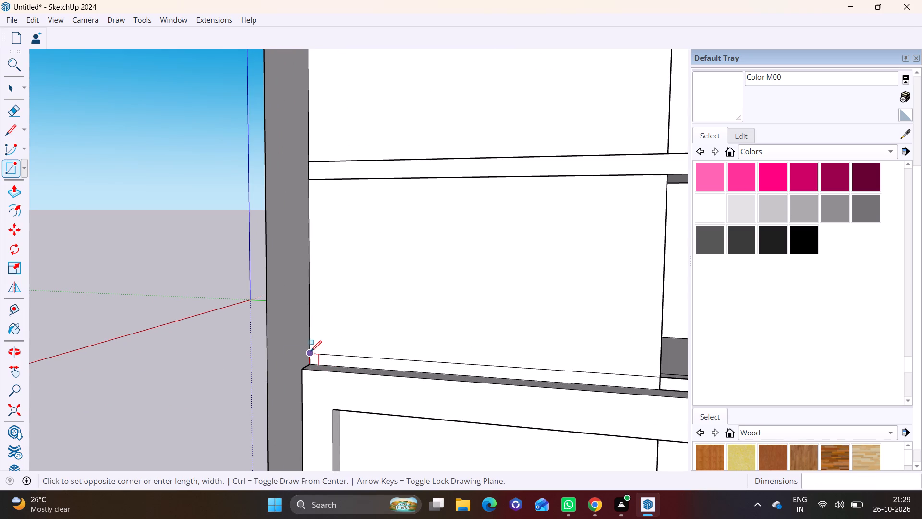
click(337, 268)
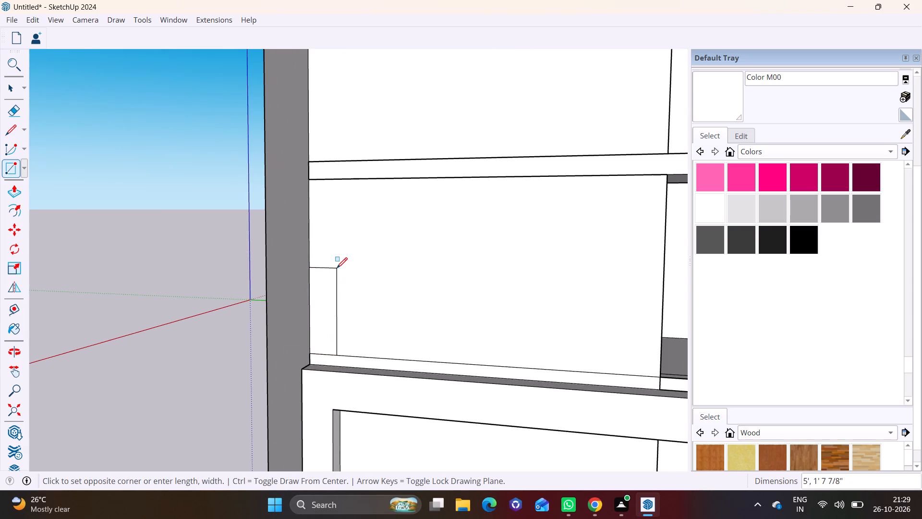
Pull the new rectangle beside the grey wall out about 1' 2 15/16" to start a vertical frame leg.
key(space)
click(321, 288)
click(15, 195)
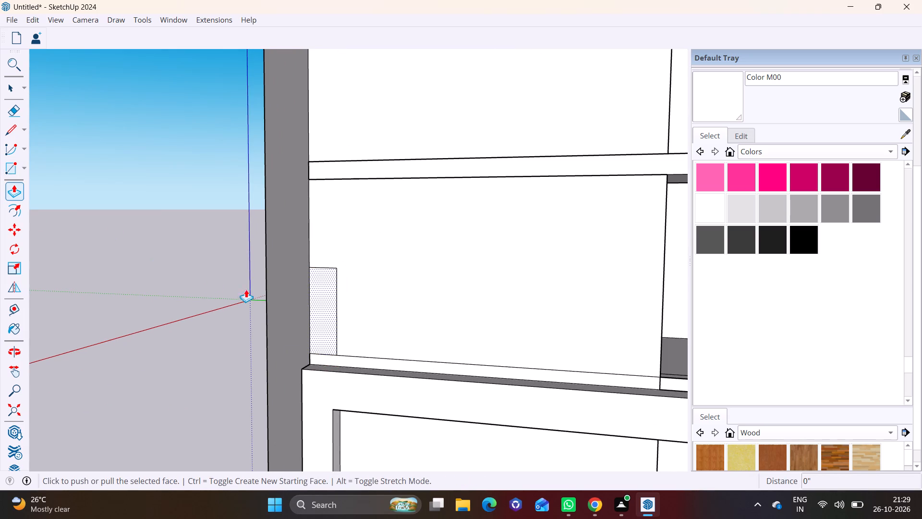
click(320, 304)
click(327, 370)
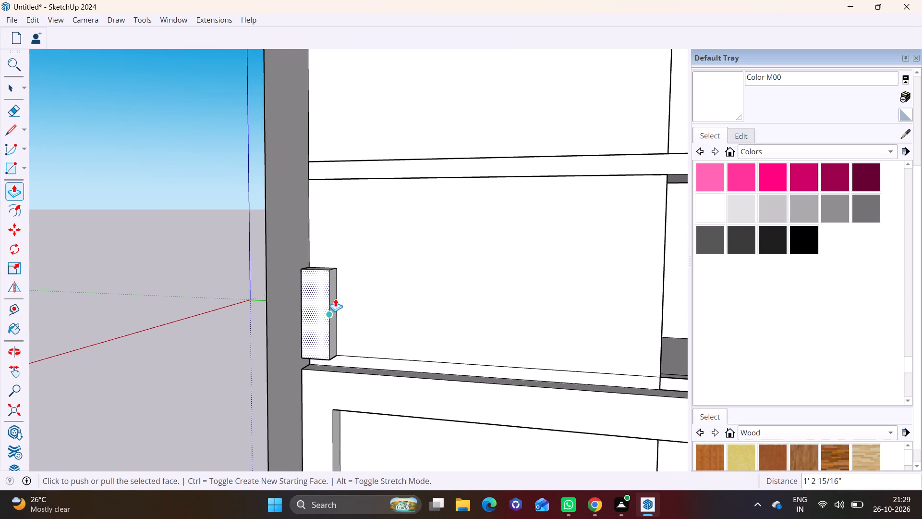
Pull the top face of the new leg up past the middle slab to just below the upper frame's bottom beam.
middle_drag(315, 260, 261, 390)
scroll(258, 389, up, 2)
shift+middle_drag(291, 402, 289, 299)
scroll(271, 319, up, 3)
key(space)
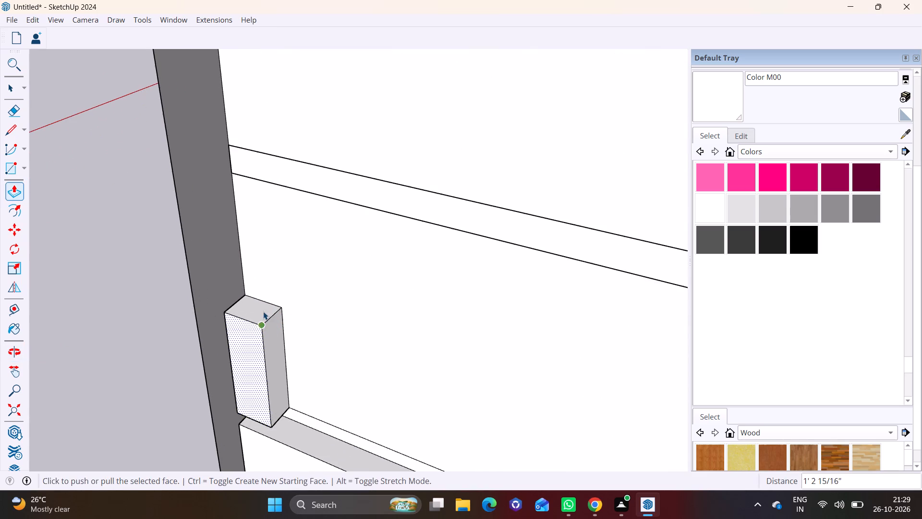
click(263, 311)
drag(6, 188, 10, 190)
drag(249, 314, 252, 303)
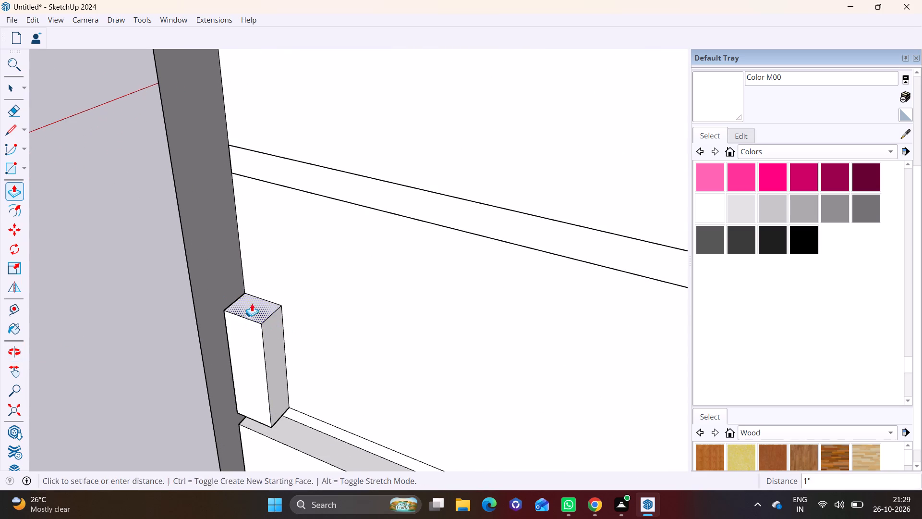
drag(252, 303, 251, 307)
drag(250, 304, 215, 133)
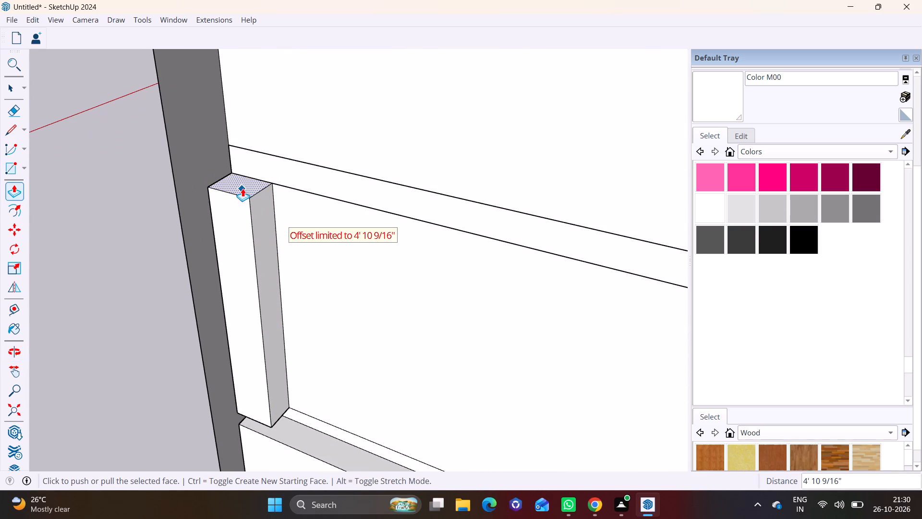
drag(243, 188, 220, 113)
scroll(220, 113, down, 6)
shift+middle_drag(220, 117, 217, 309)
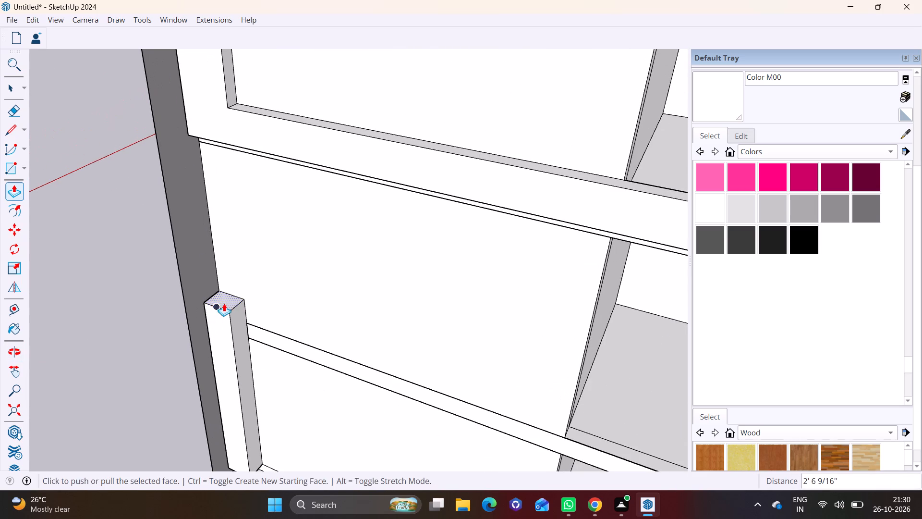
drag(224, 303, 213, 147)
scroll(203, 151, up, 4)
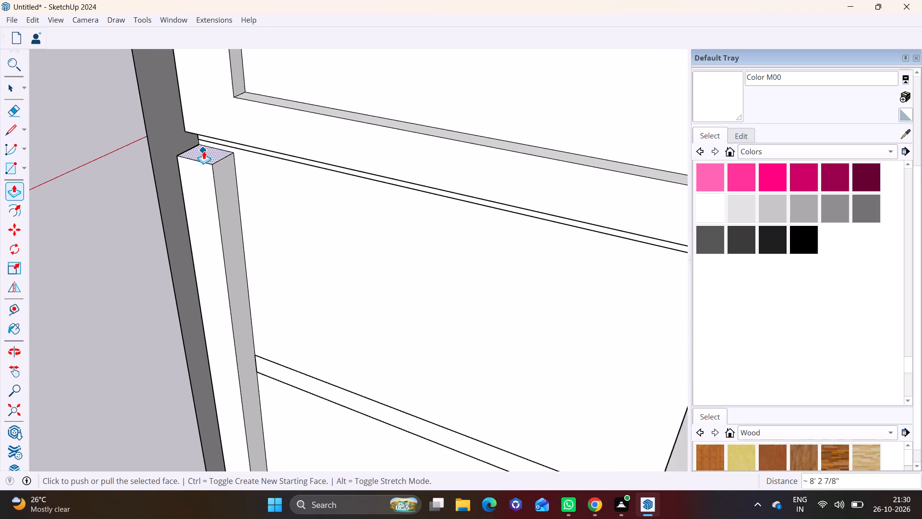
scroll(204, 151, up, 3)
click(204, 153)
click(209, 143)
Draw a line across the leg's inner side face, a short distance above its bottom end.
middle_drag(269, 197, 299, 127)
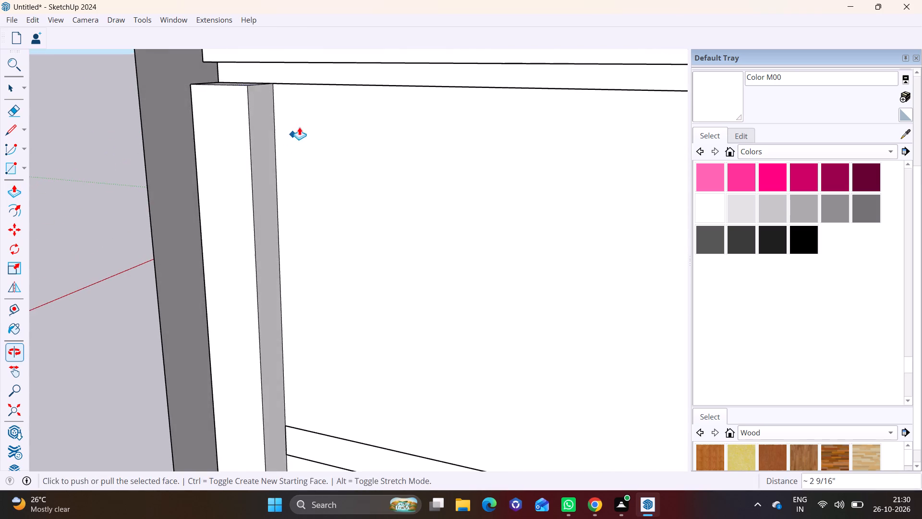
scroll(282, 120, down, 3)
middle_drag(255, 112, 227, 195)
scroll(226, 185, down, 13)
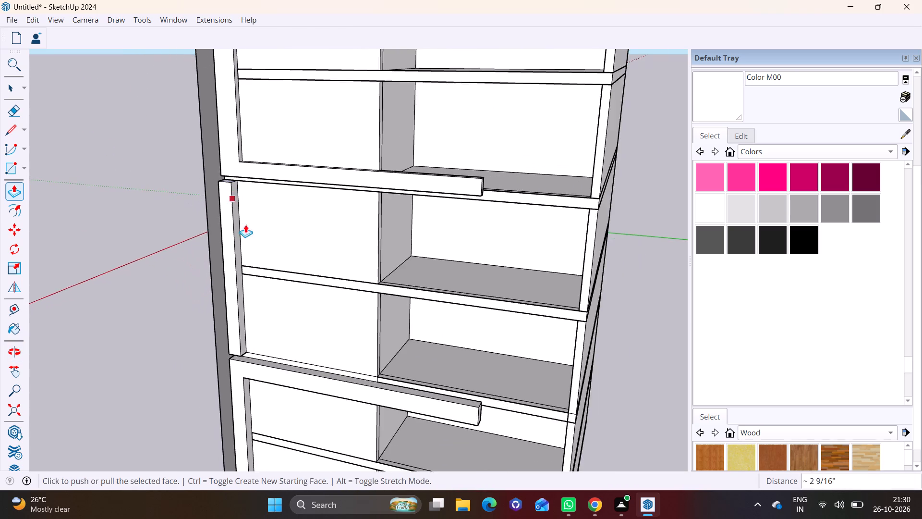
shift+middle_drag(318, 254, 286, 137)
shift+scroll(292, 161, up, 1)
scroll(208, 229, up, 7)
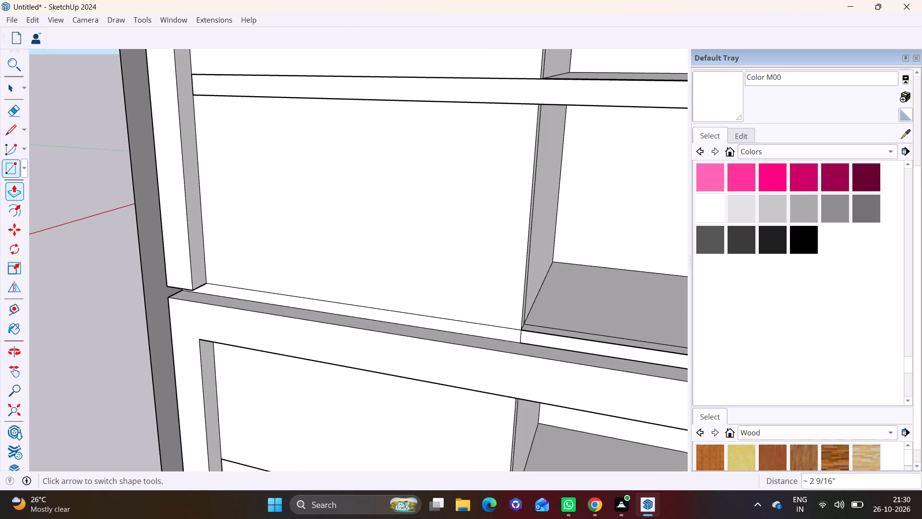
click(15, 132)
scroll(206, 268, up, 1)
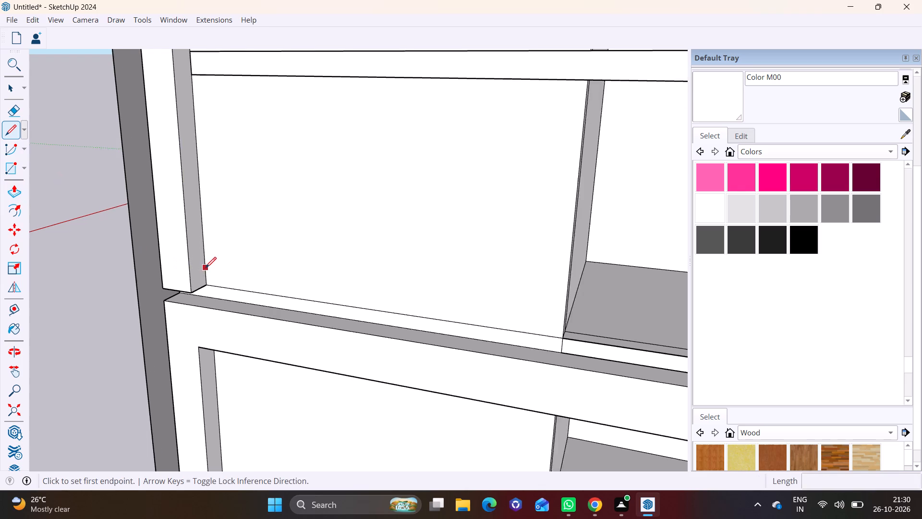
scroll(206, 268, up, 5)
click(203, 269)
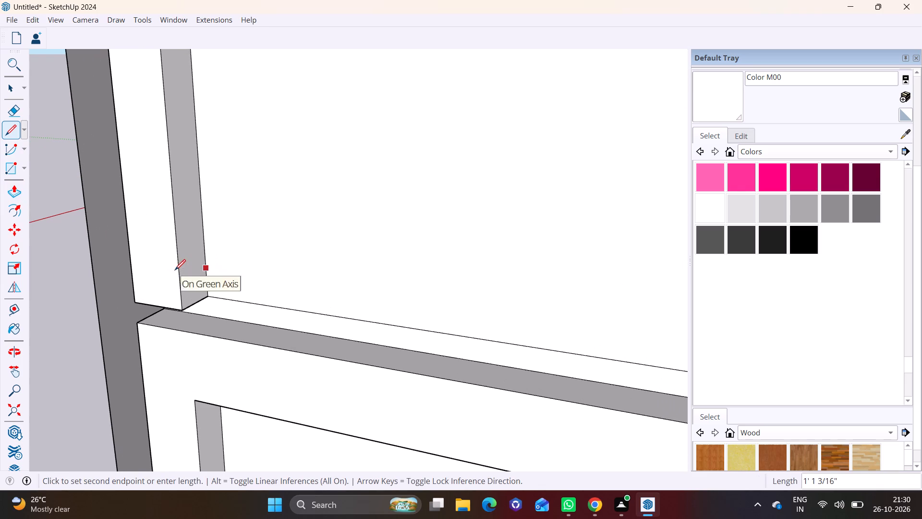
click(177, 275)
Draw a line across the leg's inner side face, a short distance below its top end.
scroll(185, 224, down, 12)
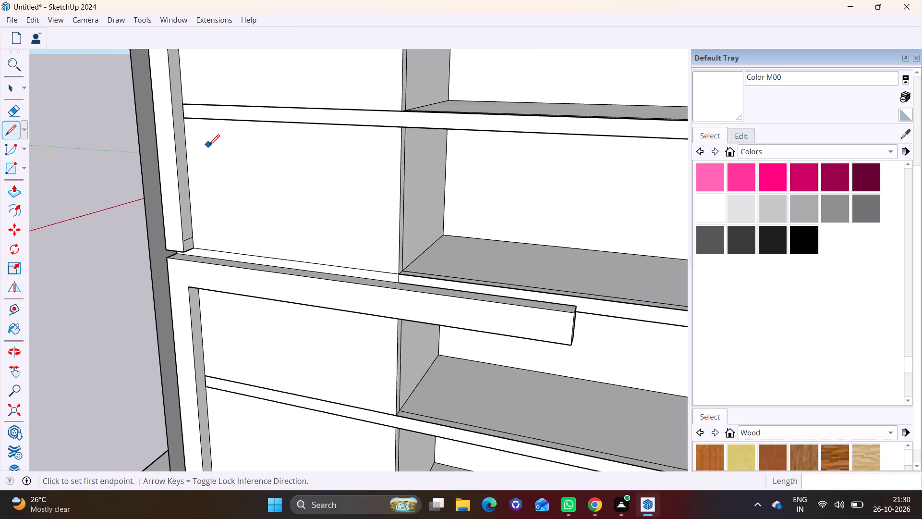
shift+middle_drag(209, 145, 242, 408)
scroll(223, 302, up, 9)
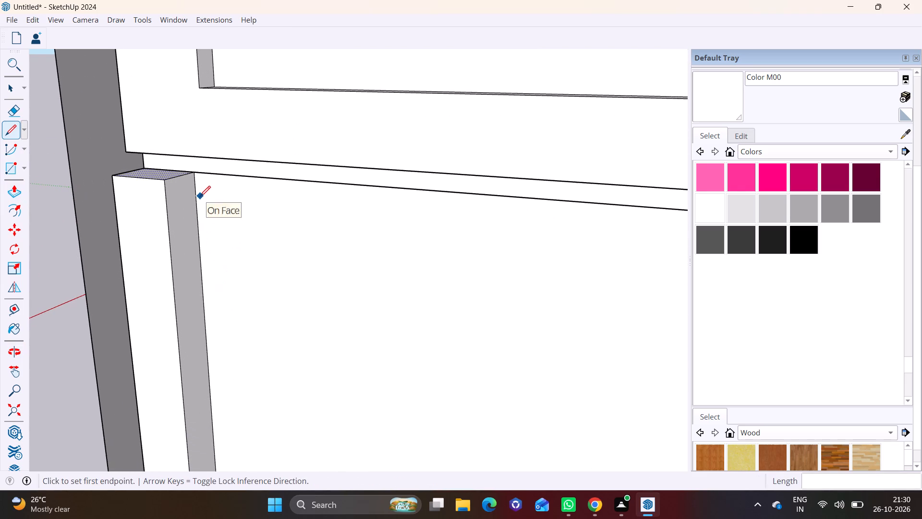
click(197, 197)
click(160, 203)
Pull the small face above the upper line out along the slab, nearly to the end of the upper frame's beam, forming the top beam.
key(space)
click(170, 202)
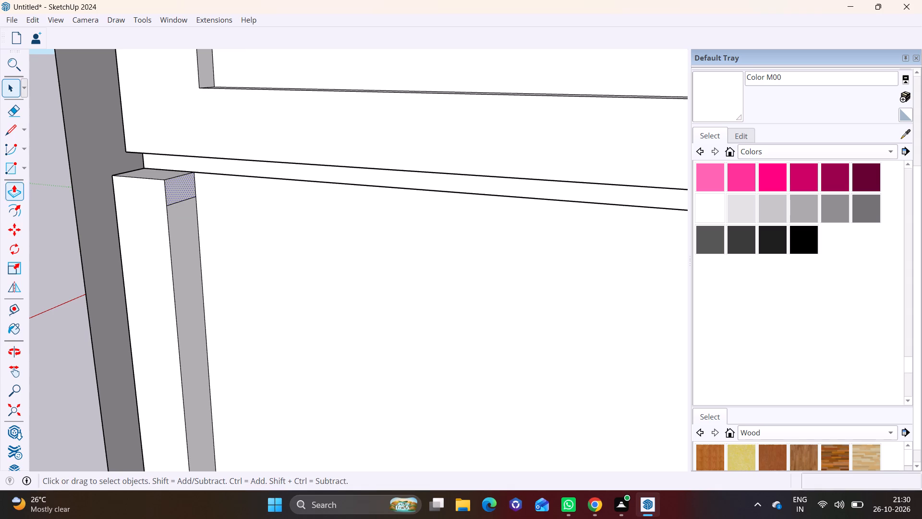
click(19, 191)
drag(174, 189, 429, 211)
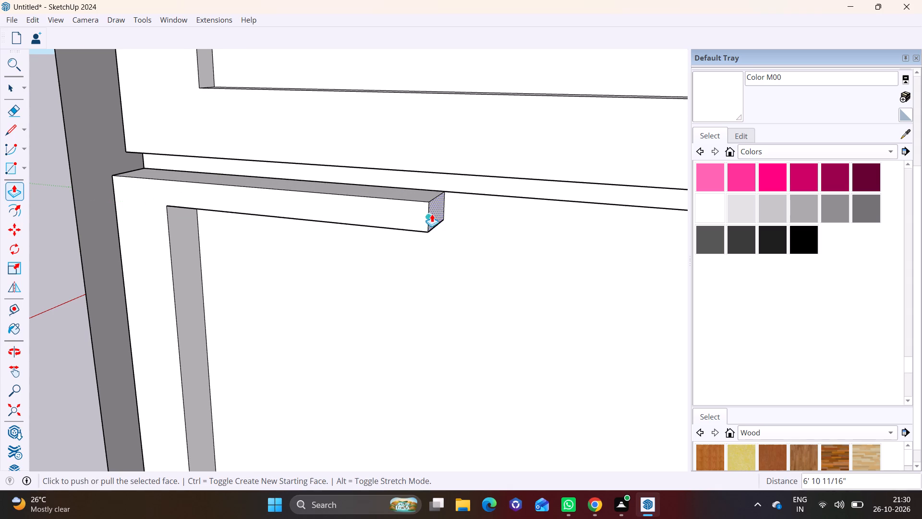
scroll(432, 214, down, 13)
shift+middle_drag(436, 214, 281, 214)
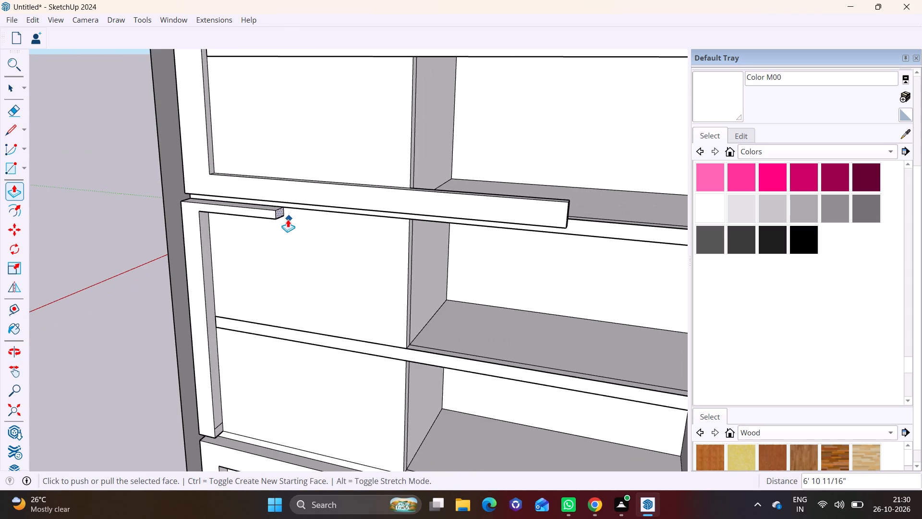
drag(279, 214, 516, 249)
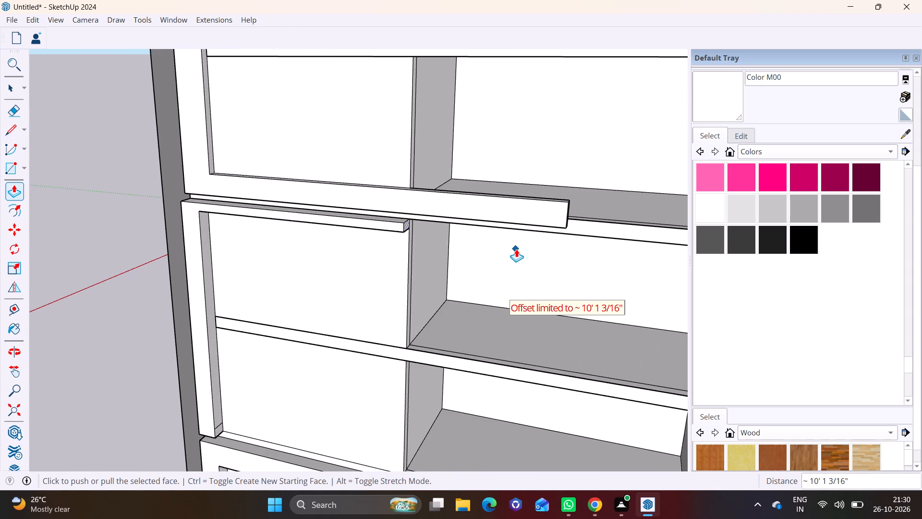
drag(408, 224, 527, 242)
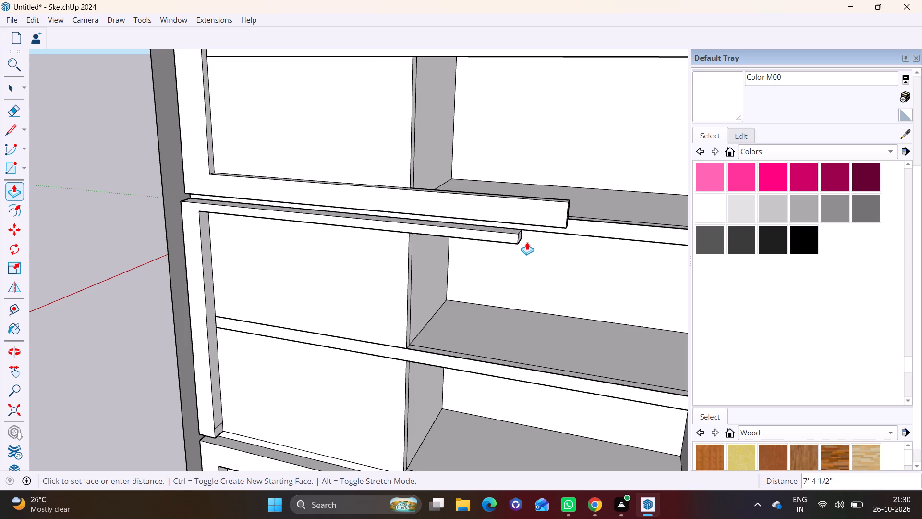
drag(527, 242, 564, 245)
click(564, 245)
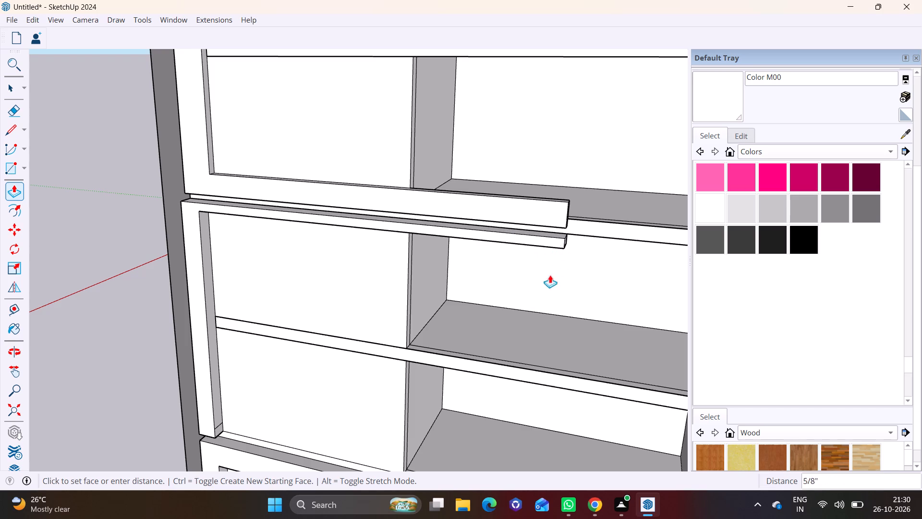
shift+middle_drag(351, 392, 303, 157)
shift+middle_drag(369, 217, 375, 239)
shift+scroll(375, 239, down, 1)
scroll(369, 160, down, 3)
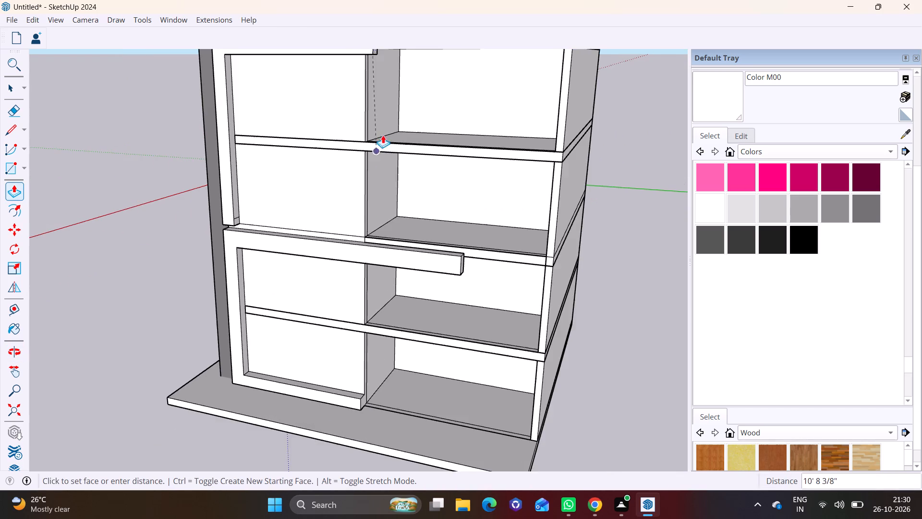
shift+middle_drag(384, 136, 382, 272)
click(449, 226)
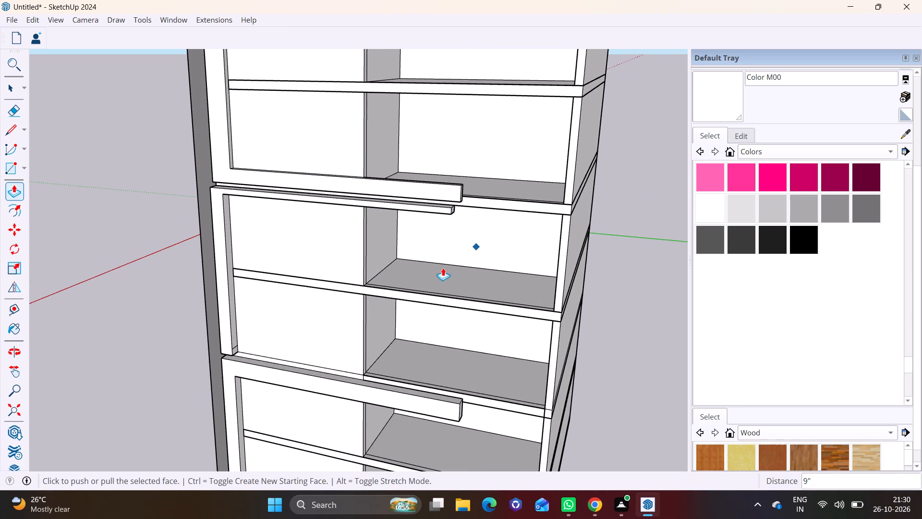
Pull the small face below the lower line out along the slab, nearly to the end of the lower frame's top beam, forming the bottom beam.
shift+middle_drag(431, 272, 440, 154)
scroll(284, 286, up, 10)
click(217, 208)
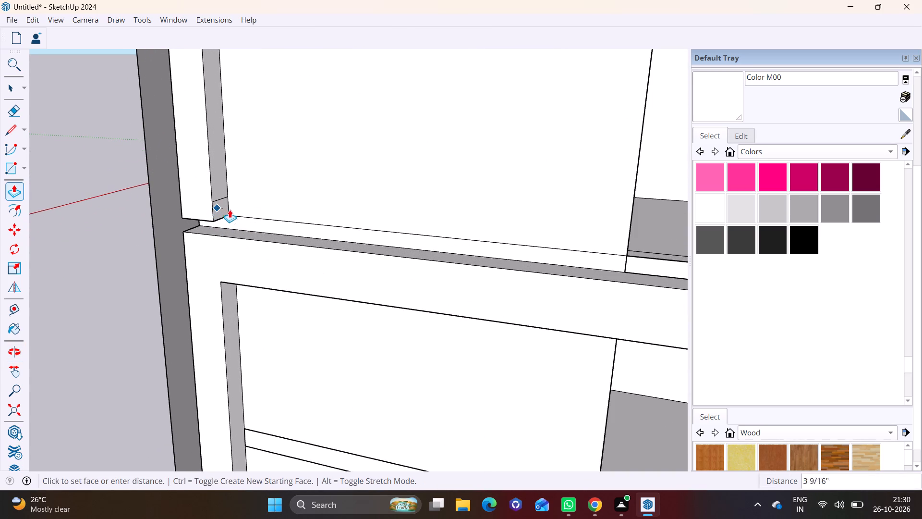
key(space)
click(221, 210)
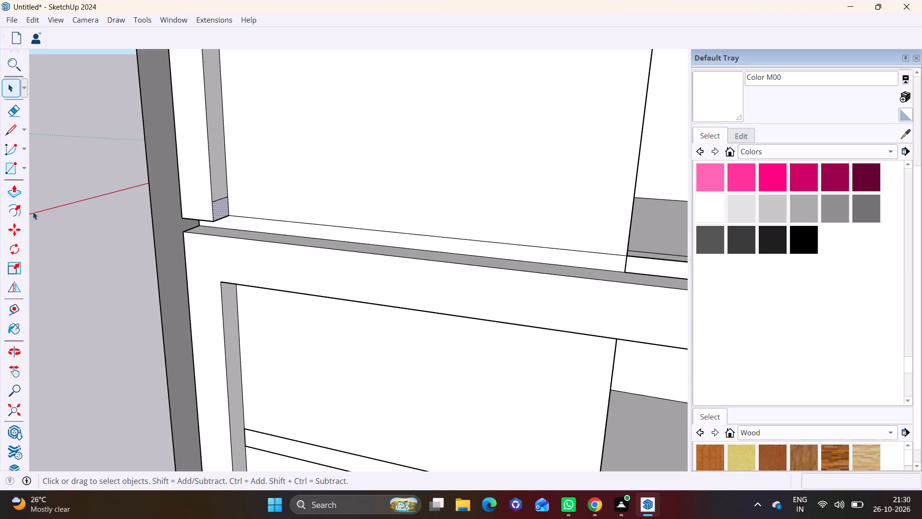
click(17, 194)
drag(216, 207, 485, 230)
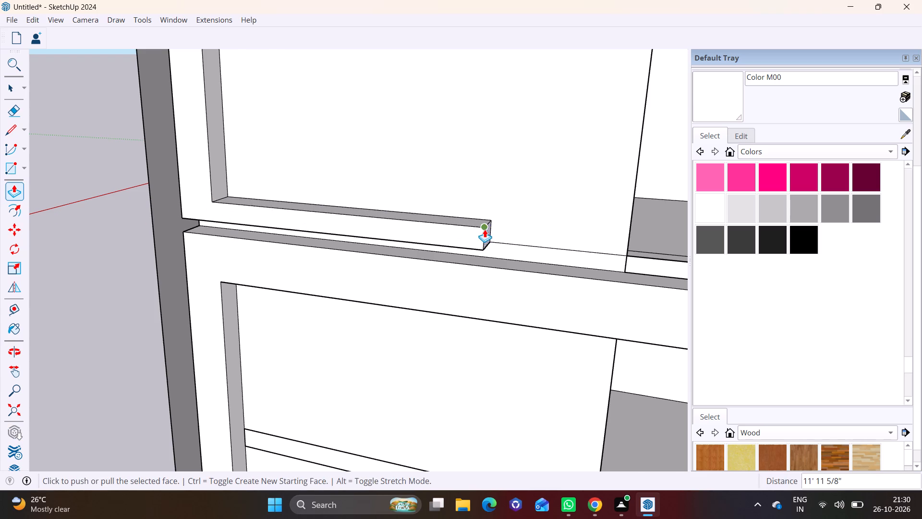
scroll(485, 229, down, 7)
shift+middle_drag(487, 228, 304, 337)
drag(308, 340, 404, 339)
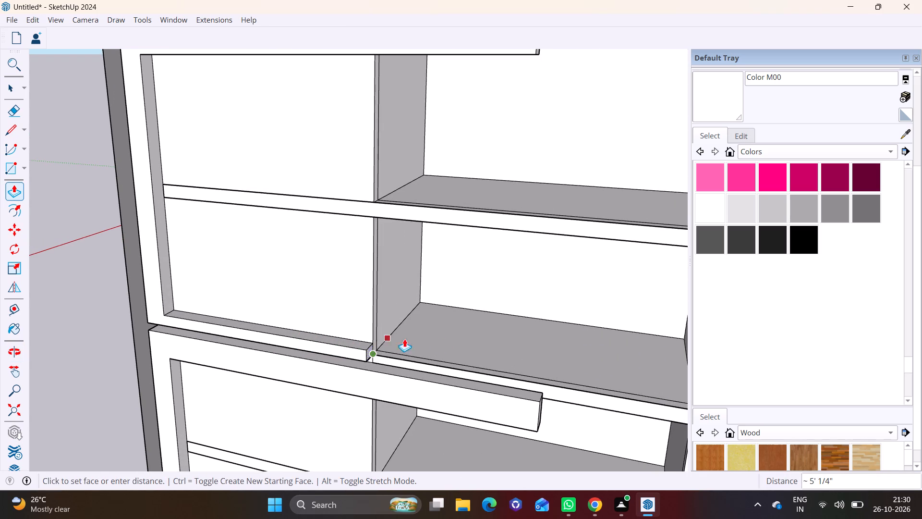
drag(404, 339, 505, 339)
drag(369, 349, 515, 363)
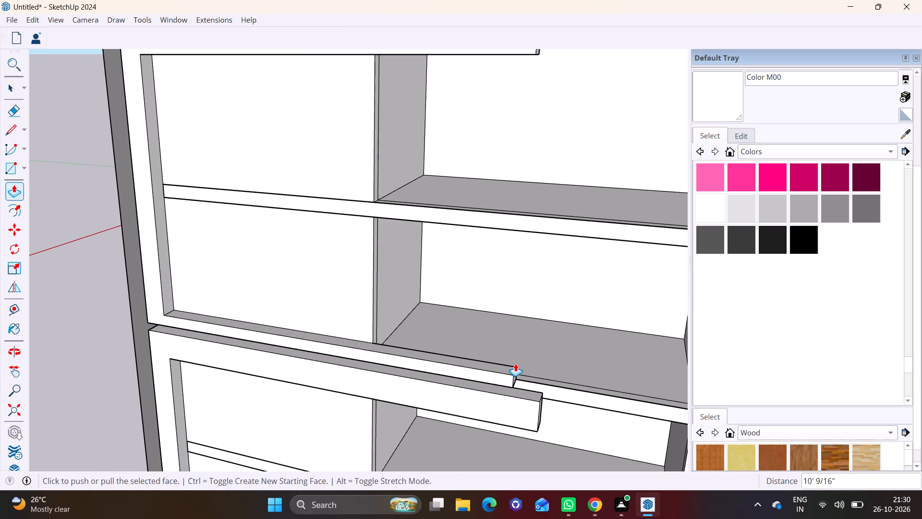
click(515, 363)
shift+middle_drag(506, 359, 497, 276)
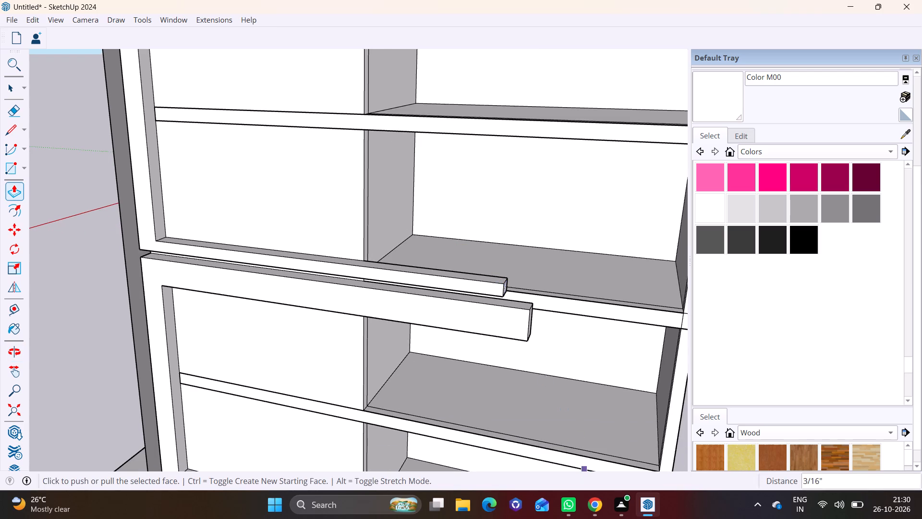
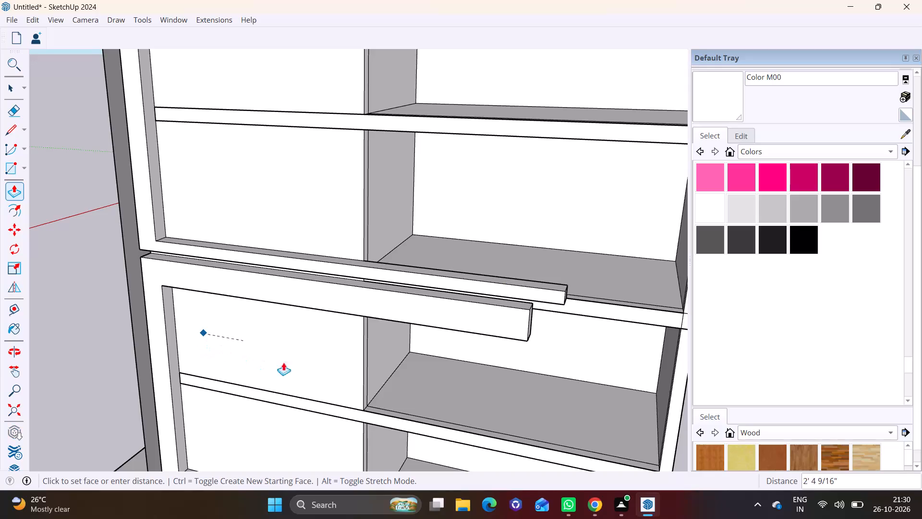
Finish the push/pull in progress on the lowest frame's top beam at about 6".
click(219, 341)
key(space)
Pull the underside of the middle frame's bottom beam down about 3 3/4", towards the lowest frame's top beam.
middle_drag(289, 317, 296, 194)
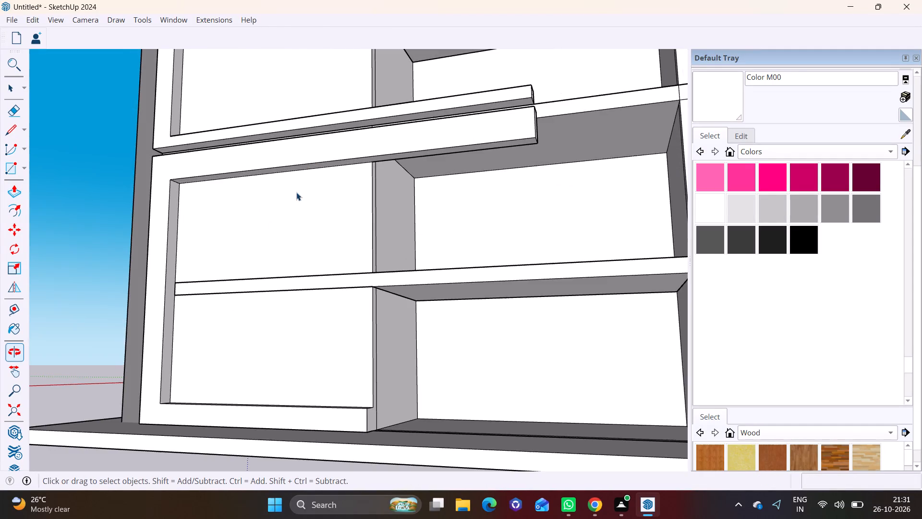
scroll(308, 147, up, 4)
shift+middle_drag(280, 107, 289, 185)
scroll(292, 182, up, 3)
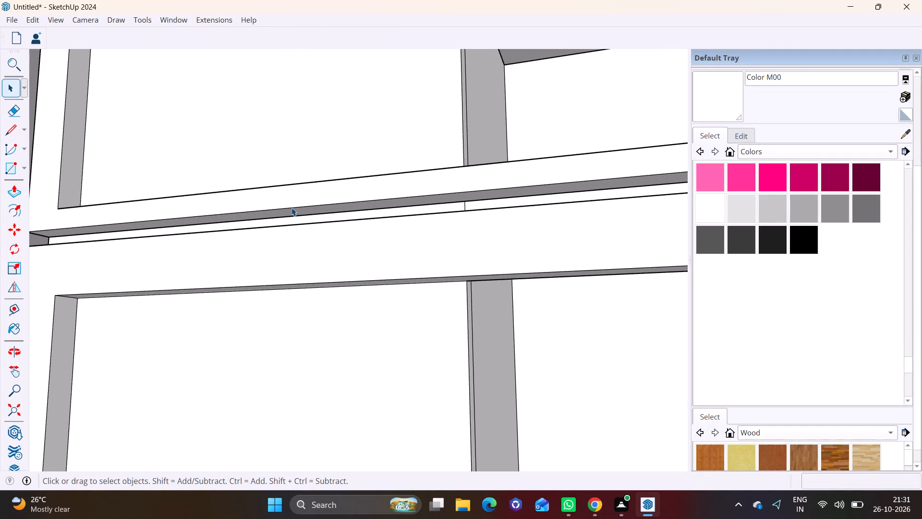
click(291, 209)
click(291, 212)
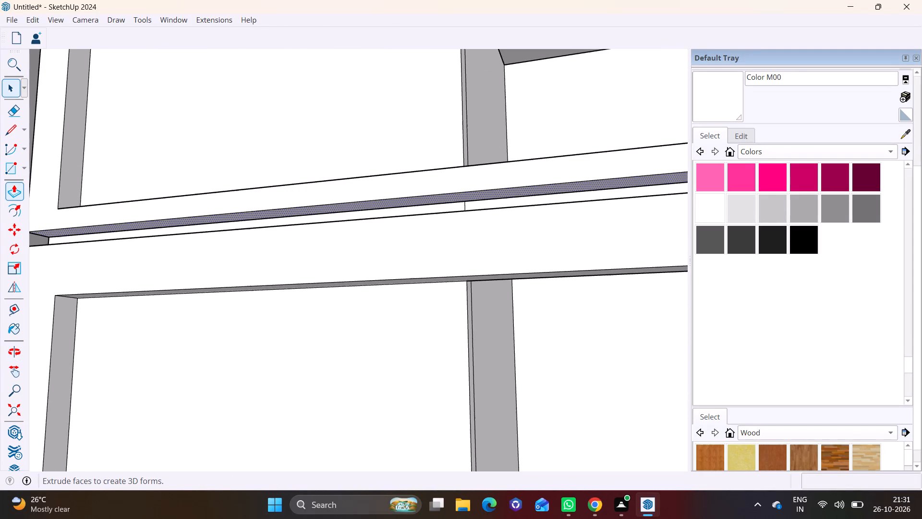
click(18, 186)
click(142, 220)
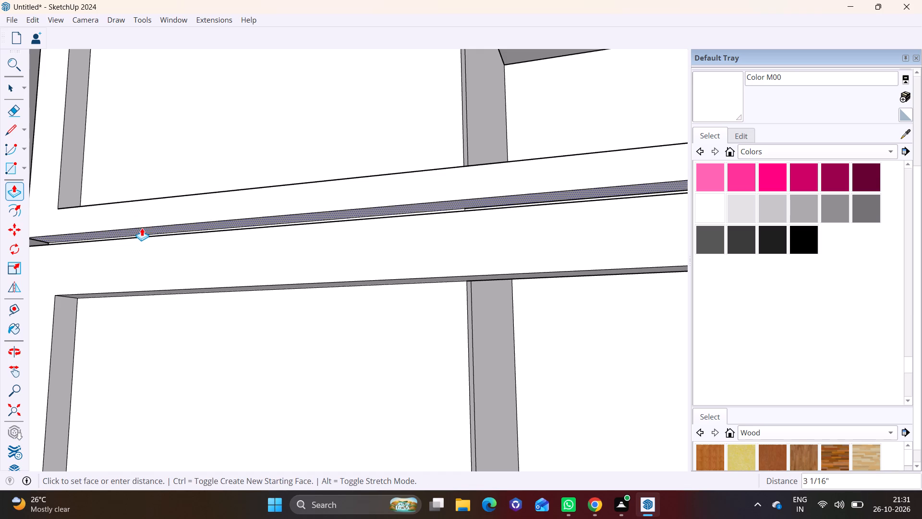
click(141, 229)
Pull the top face of the middle frame's top beam up about 4 15/16", towards the top frame's bottom beam.
scroll(232, 200, down, 8)
middle_drag(284, 271, 307, 128)
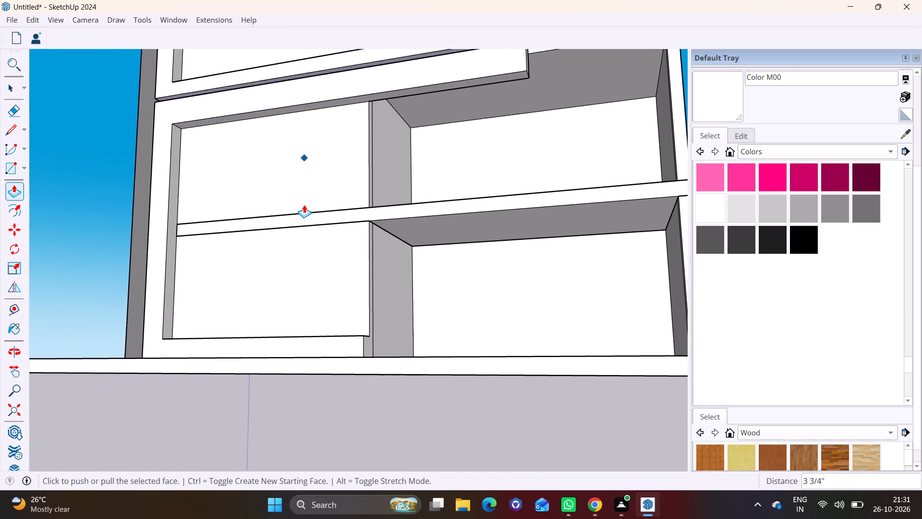
middle_drag(295, 197, 280, 316)
shift+middle_drag(265, 156, 255, 460)
scroll(215, 264, up, 1)
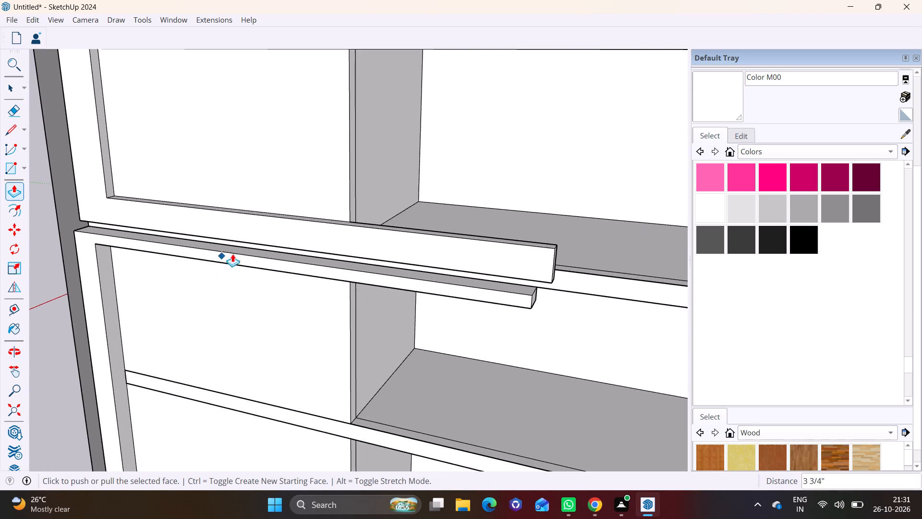
scroll(243, 250, up, 1)
middle_drag(244, 250, 264, 193)
scroll(267, 188, up, 3)
middle_drag(294, 203, 225, 342)
scroll(225, 324, up, 1)
shift+middle_drag(230, 308, 324, 258)
key(space)
click(317, 284)
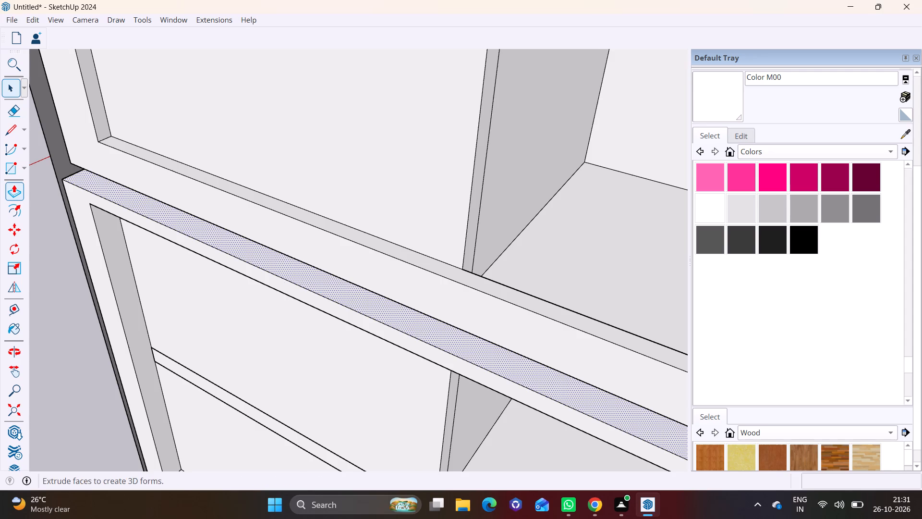
click(15, 189)
click(228, 196)
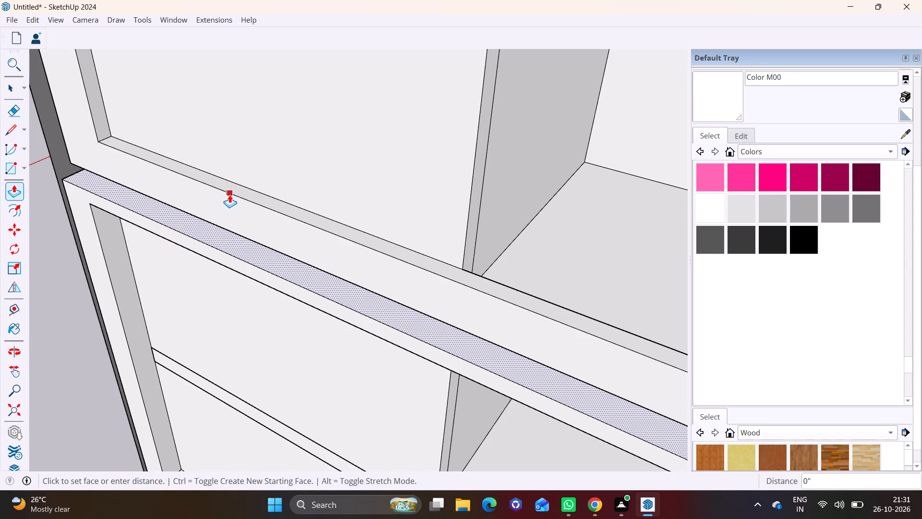
middle_drag(230, 193, 279, 134)
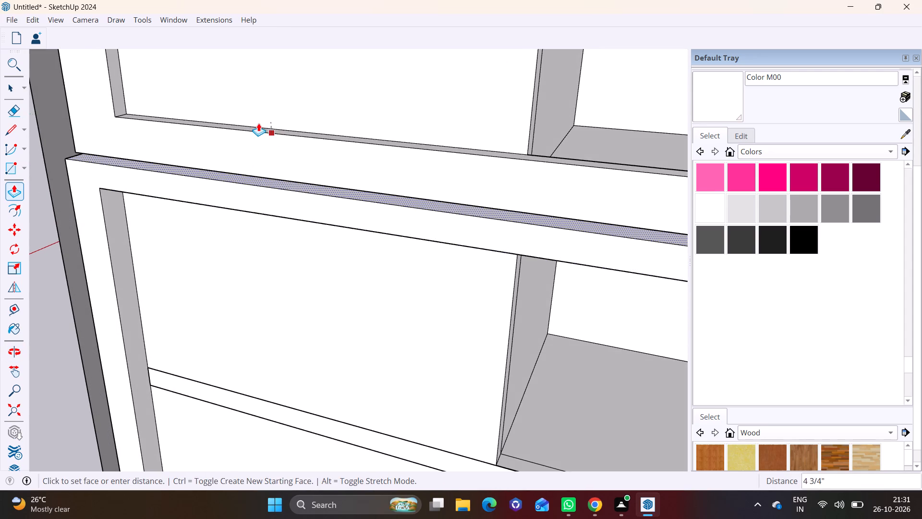
click(260, 122)
Push the top face of the middle frame's top beam back down about 4 9/16".
scroll(224, 256, down, 7)
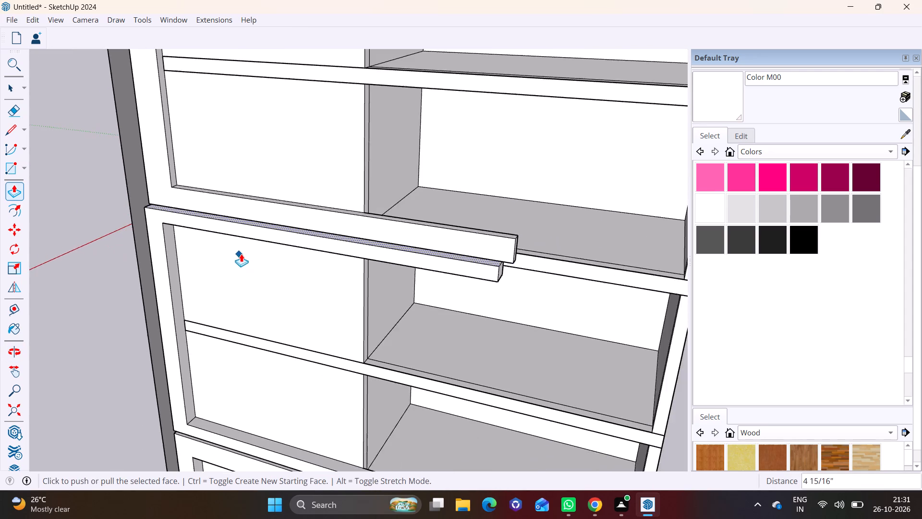
scroll(241, 254, down, 3)
middle_drag(305, 264, 429, 160)
scroll(404, 198, down, 5)
middle_drag(391, 229, 338, 244)
key(z)
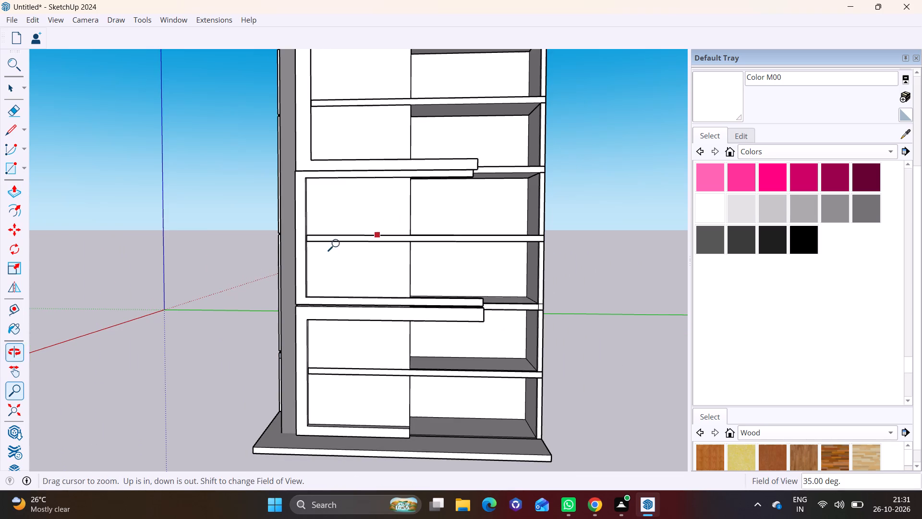
middle_drag(338, 244, 326, 251)
shift+middle_drag(330, 235, 254, 284)
scroll(284, 209, up, 6)
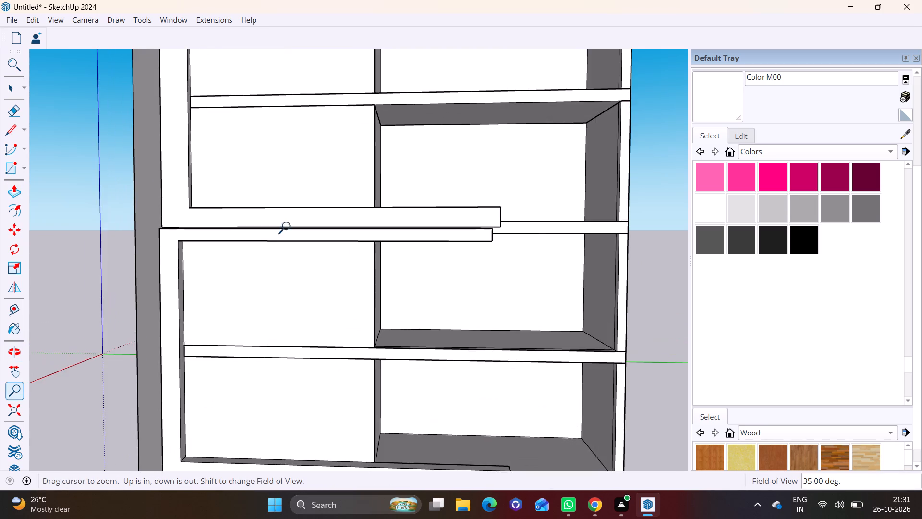
middle_drag(289, 235, 261, 309)
scroll(254, 306, up, 9)
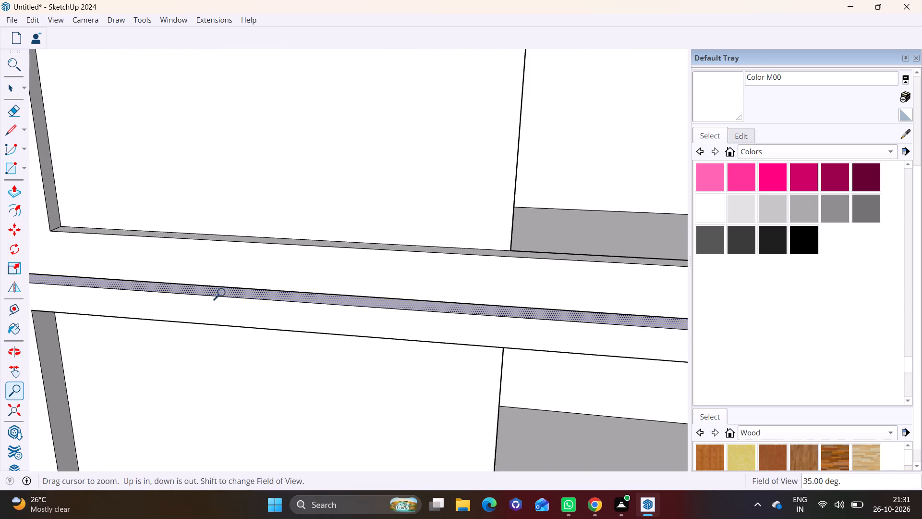
key(space)
click(21, 185)
click(234, 292)
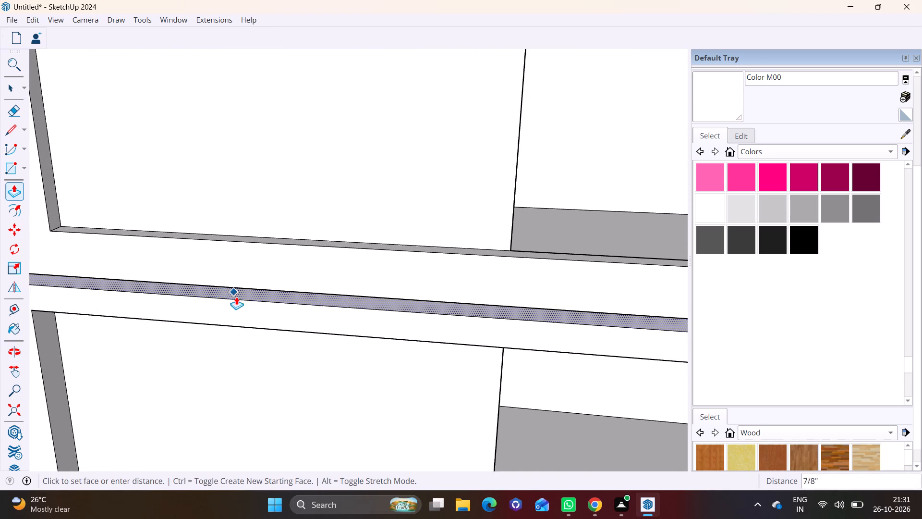
click(236, 303)
Pull the underside of the middle frame's top beam down about 1' 7 9/16" to thicken the beam.
scroll(296, 310, down, 2)
middle_drag(327, 322, 347, 204)
scroll(315, 311, right, 1)
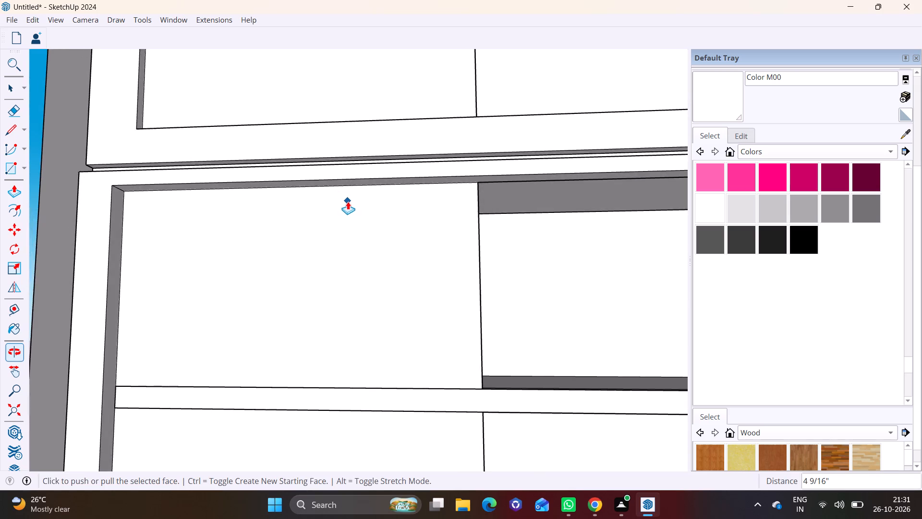
scroll(347, 201, up, 2)
scroll(346, 201, right, 1)
middle_drag(346, 201, 350, 159)
key(space)
click(350, 136)
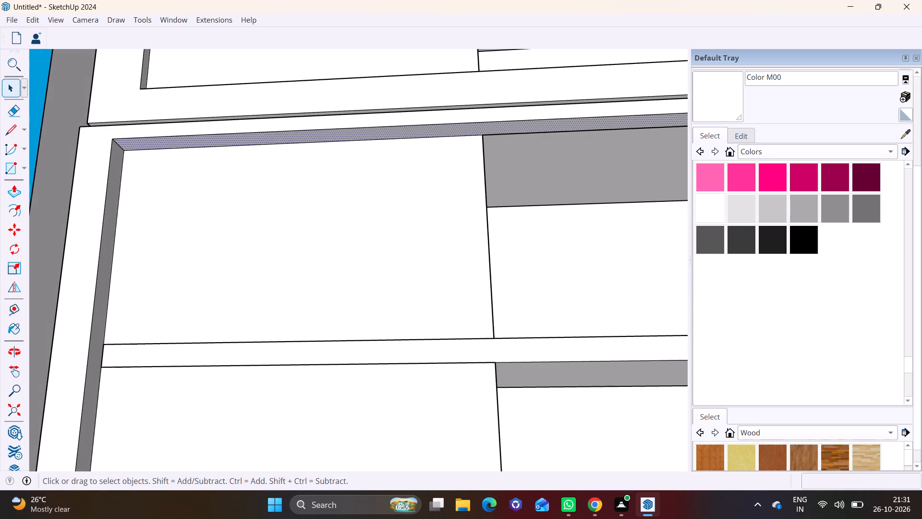
click(15, 190)
click(180, 146)
click(175, 180)
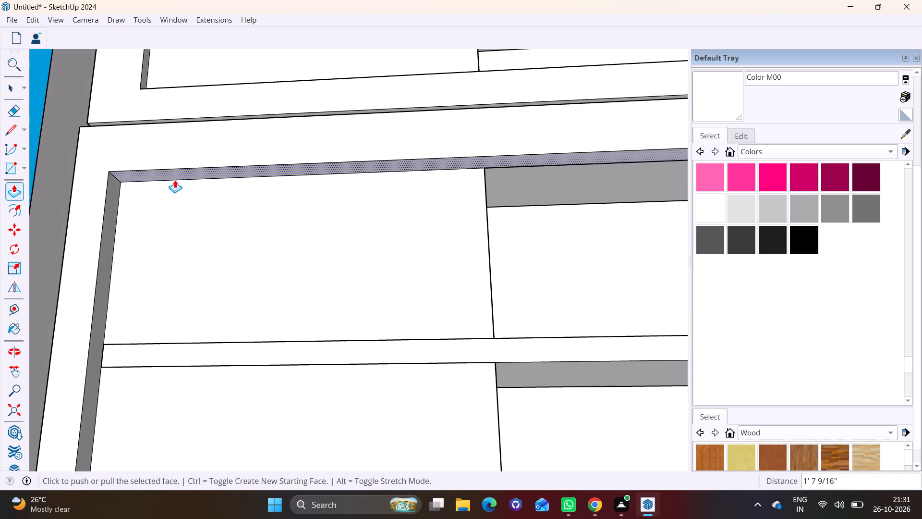
Pull the upper face of the middle frame's bottom beam up about 2' 1/16" to thicken the beam.
scroll(175, 180, down, 5)
middle_drag(300, 296, 322, 207)
middle_drag(291, 246, 279, 423)
scroll(249, 364, up, 7)
key(space)
click(206, 284)
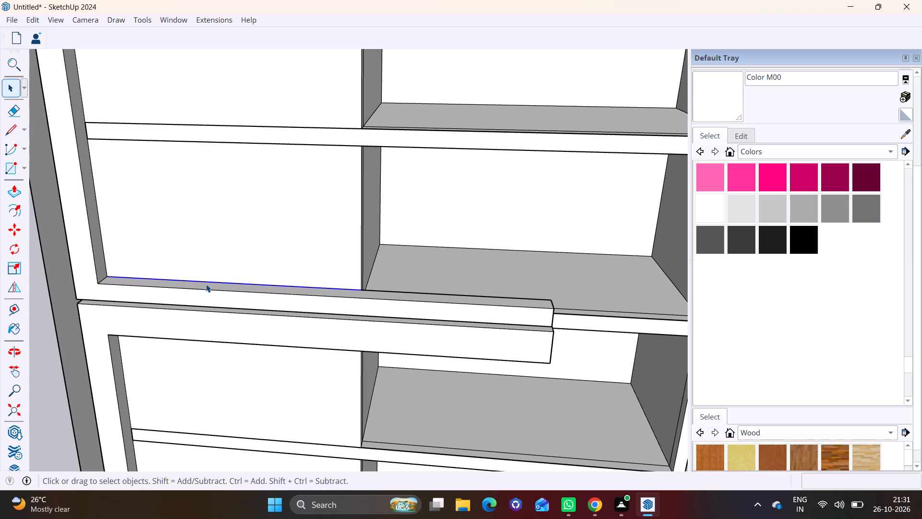
click(207, 286)
scroll(207, 286, up, 4)
click(12, 190)
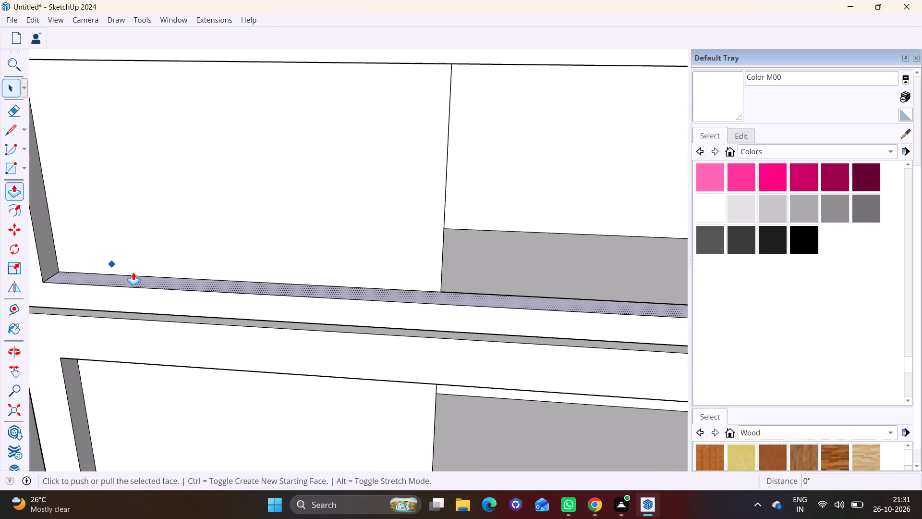
click(143, 282)
click(143, 238)
Push the upper face of the middle frame's bottom beam back down about 9 1/2".
scroll(170, 262, down, 7)
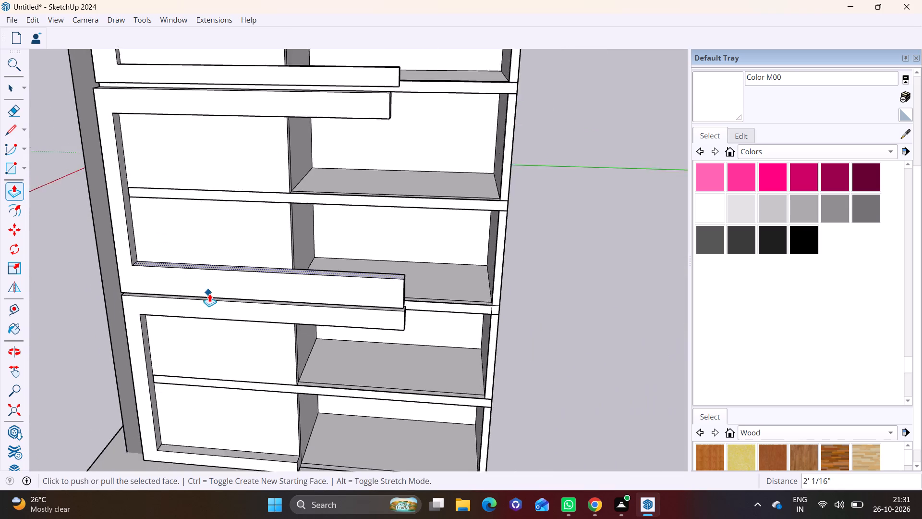
scroll(209, 294, down, 3)
click(232, 275)
click(230, 282)
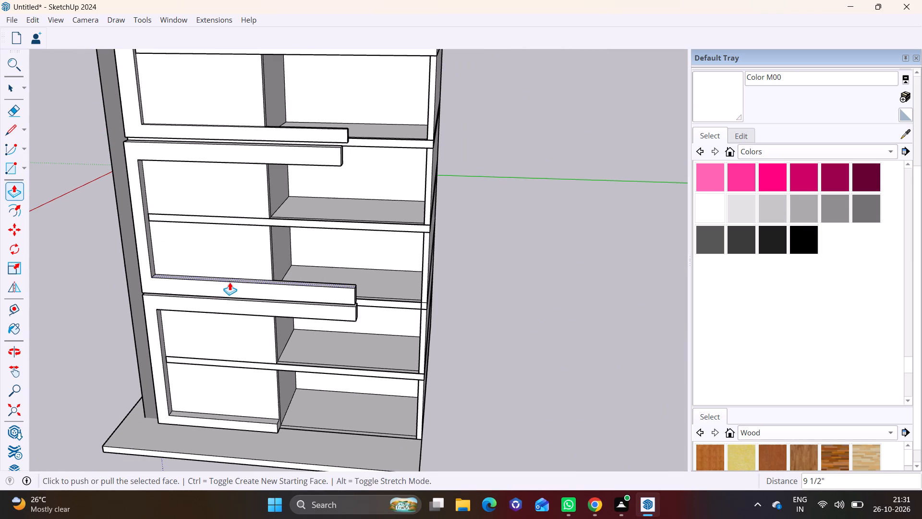
Pull the top frame's whole front face, including its leg and both beams, outward about 9".
middle_drag(267, 107, 175, 207)
scroll(139, 168, up, 3)
scroll(148, 158, down, 1)
scroll(152, 158, up, 3)
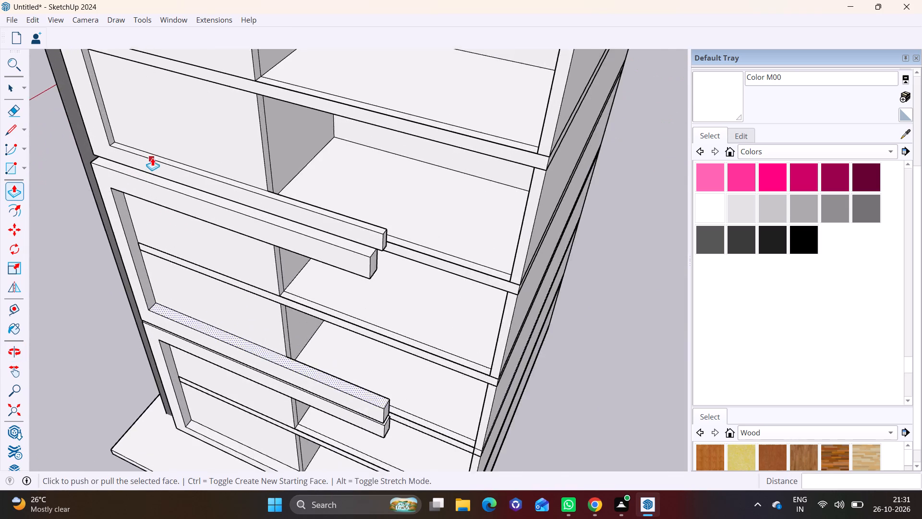
scroll(153, 157, down, 1)
scroll(156, 154, up, 1)
middle_drag(156, 153, 243, 177)
scroll(161, 157, down, 1)
key(space)
click(218, 191)
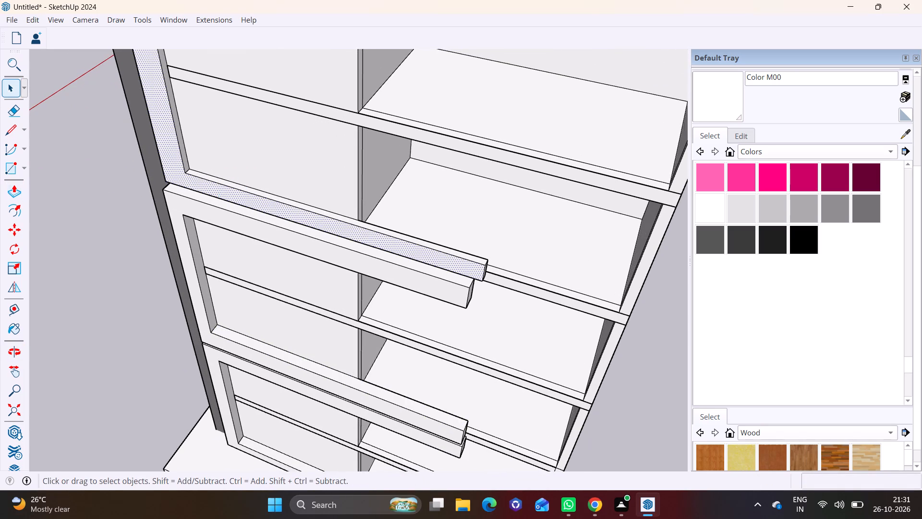
click(13, 185)
click(170, 170)
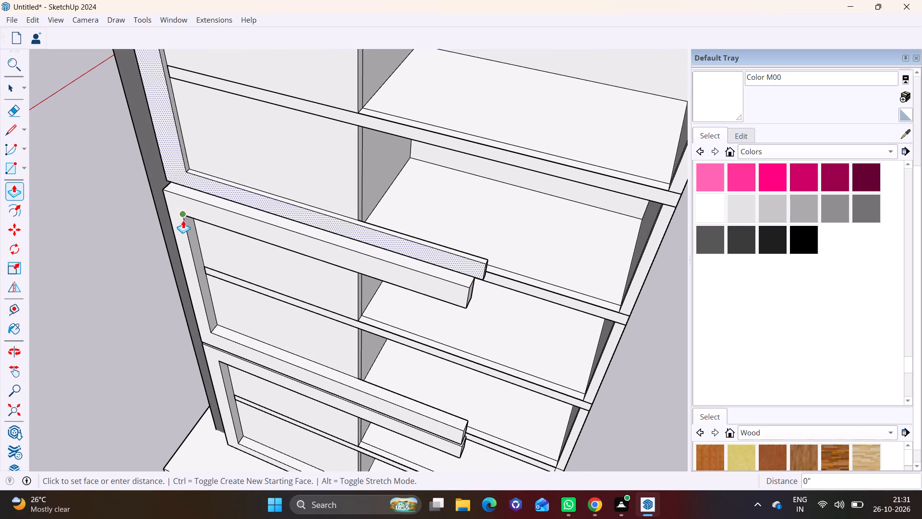
click(183, 220)
click(184, 223)
scroll(237, 196, down, 4)
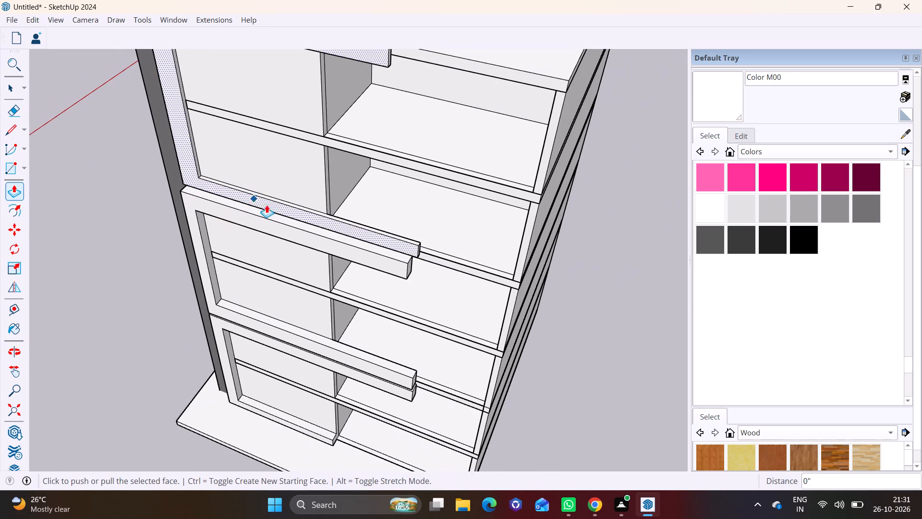
scroll(432, 241, up, 5)
middle_drag(391, 248, 245, 218)
click(275, 200)
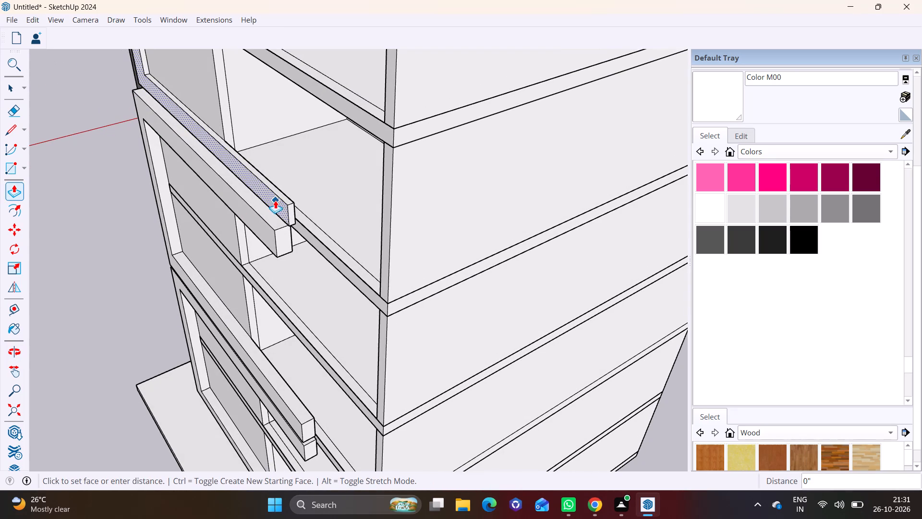
click(276, 247)
Examine the three stacked frames on the side elevation from several angles, comparing their beam thicknesses, lengths and projections.
scroll(282, 233, down, 3)
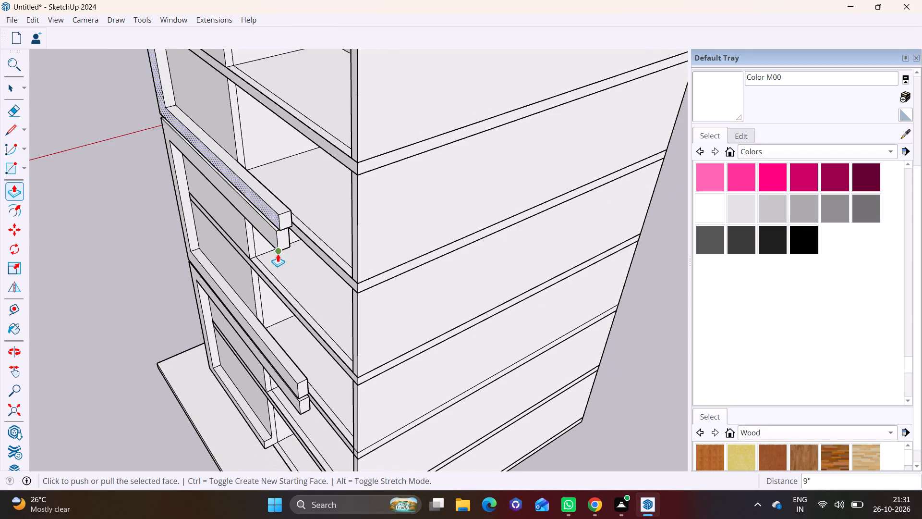
scroll(278, 254, down, 2)
shift+middle_drag(292, 303, 346, 251)
shift+middle_drag(287, 170, 265, 329)
scroll(243, 184, up, 2)
scroll(250, 228, down, 2)
middle_drag(284, 267, 427, 191)
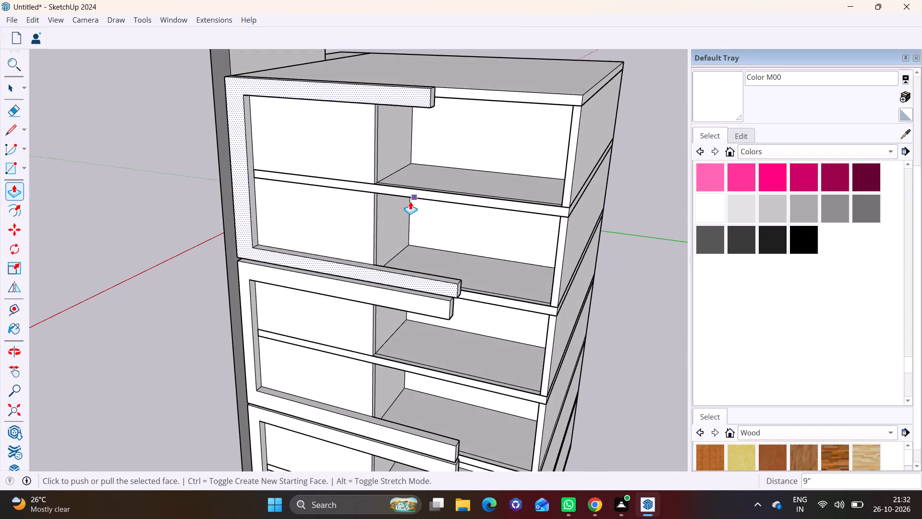
shift+middle_drag(384, 212, 255, 278)
middle_drag(350, 283, 464, 158)
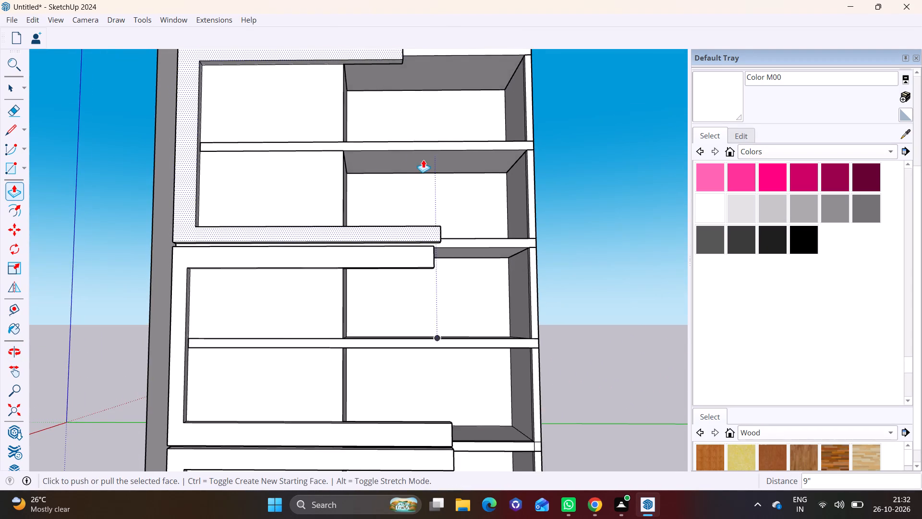
scroll(423, 160, down, 3)
shift+middle_drag(420, 161, 253, 187)
scroll(276, 241, down, 2)
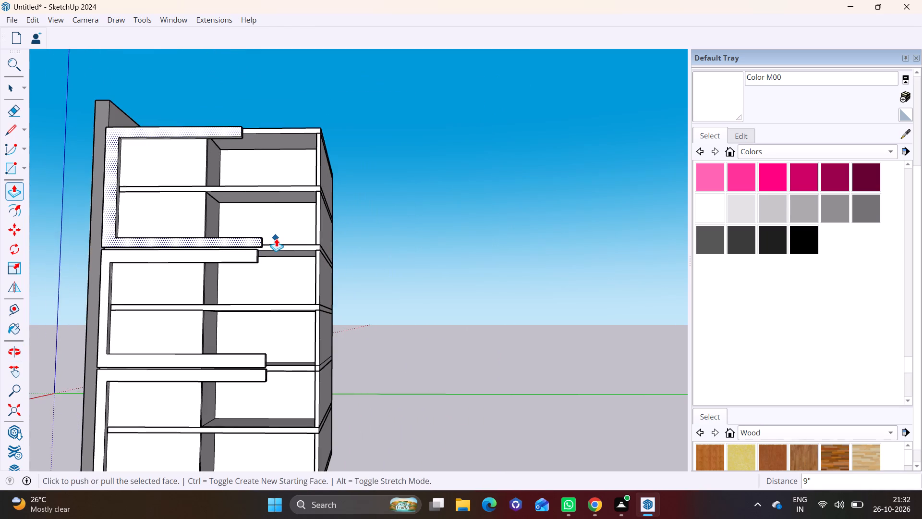
scroll(276, 238, down, 2)
middle_drag(263, 255, 315, 269)
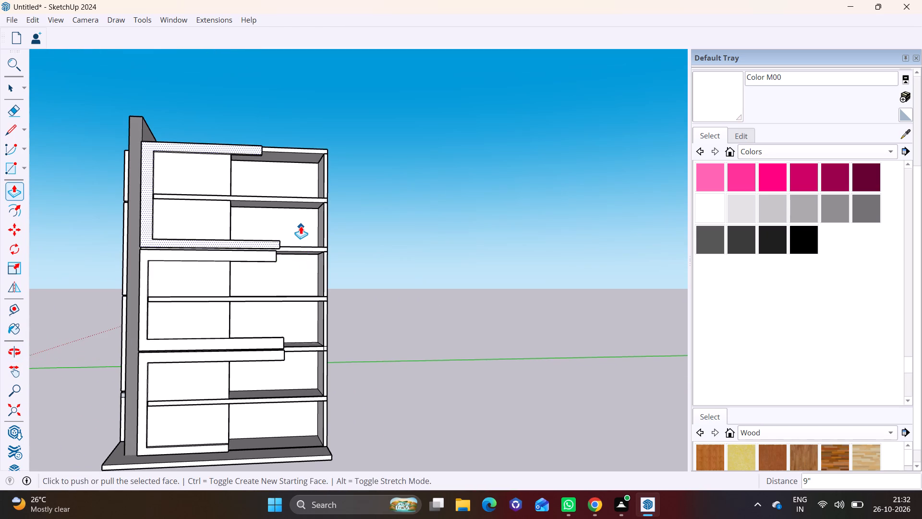
shift+middle_drag(301, 226, 300, 201)
shift+scroll(298, 224, up, 1)
middle_drag(297, 197, 283, 221)
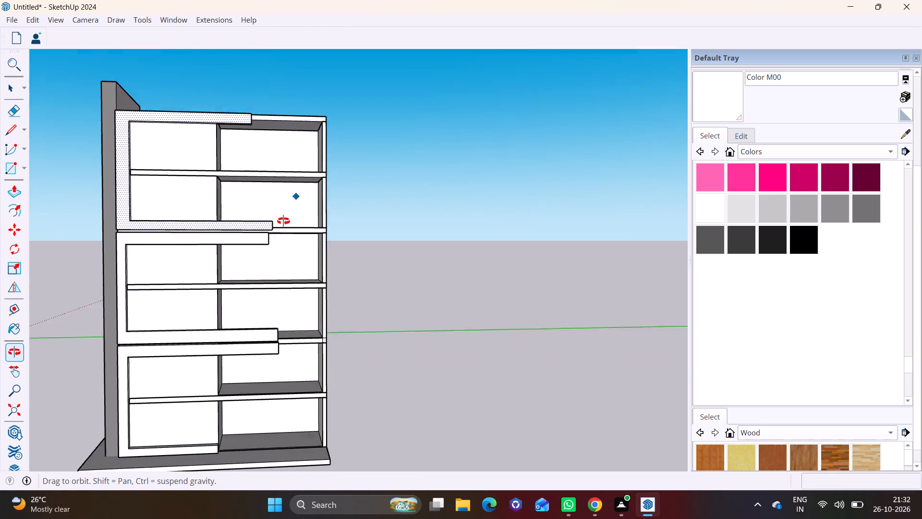
middle_drag(283, 221, 283, 245)
scroll(286, 181, up, 7)
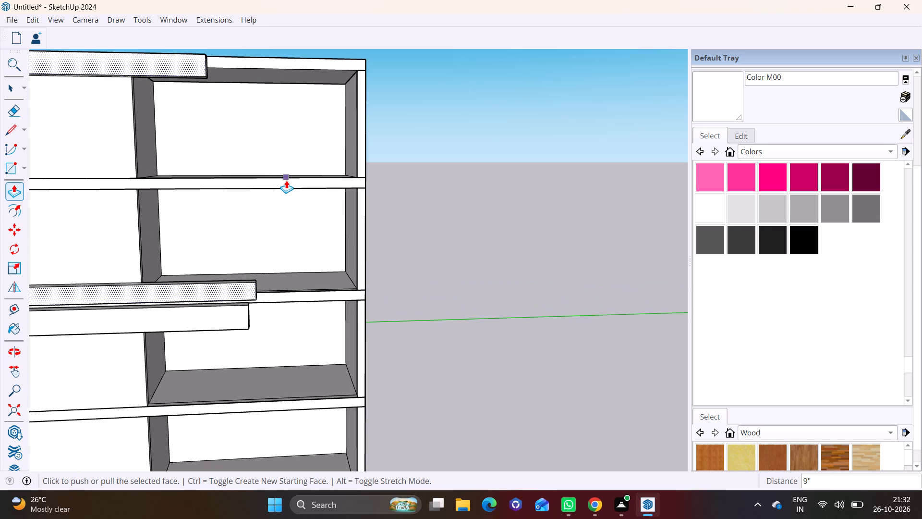
scroll(286, 179, down, 2)
shift+middle_drag(286, 179, 284, 113)
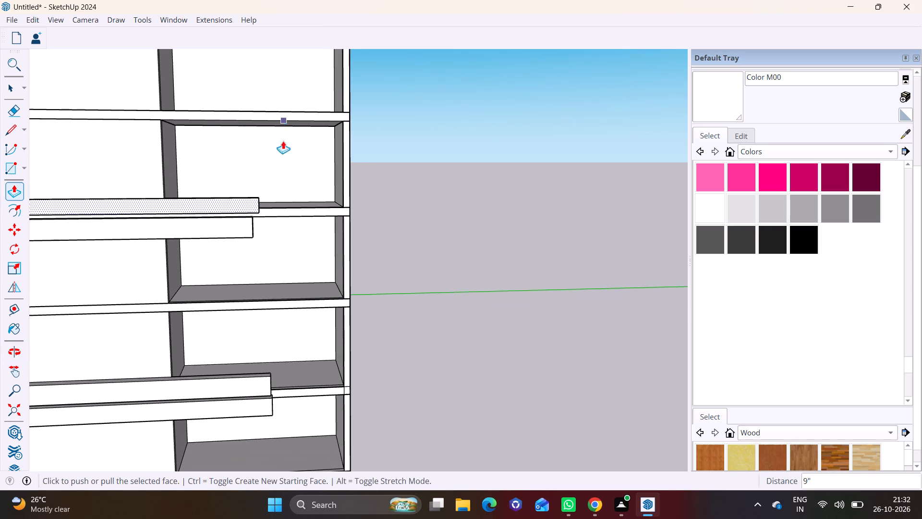
shift+middle_drag(297, 242, 316, 109)
shift+scroll(311, 146, up, 1)
scroll(279, 284, down, 2)
shift+middle_drag(266, 312, 303, 215)
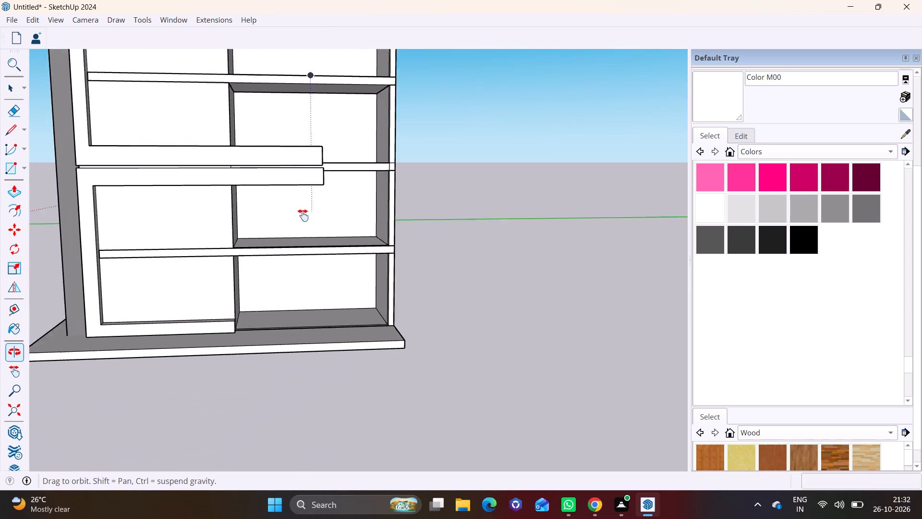
Draw a short vertical line closing the end face of the lowest frame's bottom beam where it meets the wall.
shift+middle_drag(303, 215, 365, 200)
scroll(366, 200, down, 1)
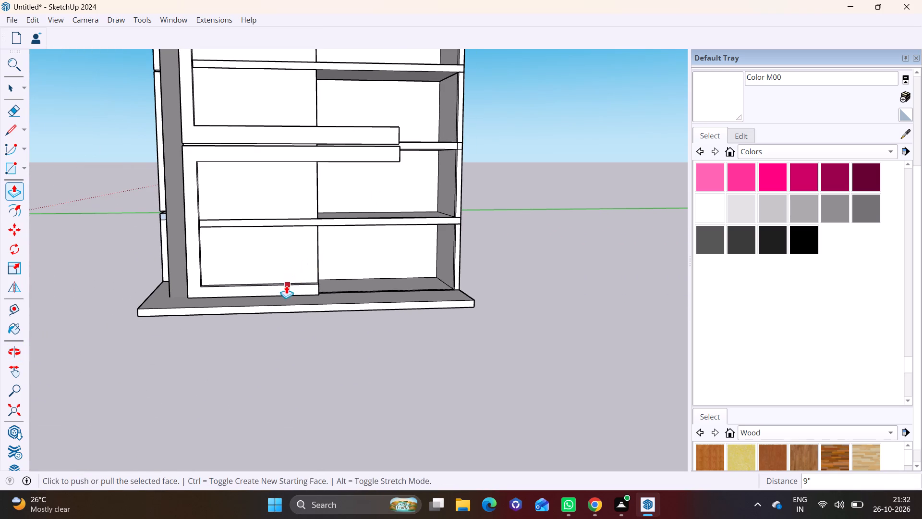
shift+middle_drag(278, 241, 252, 297)
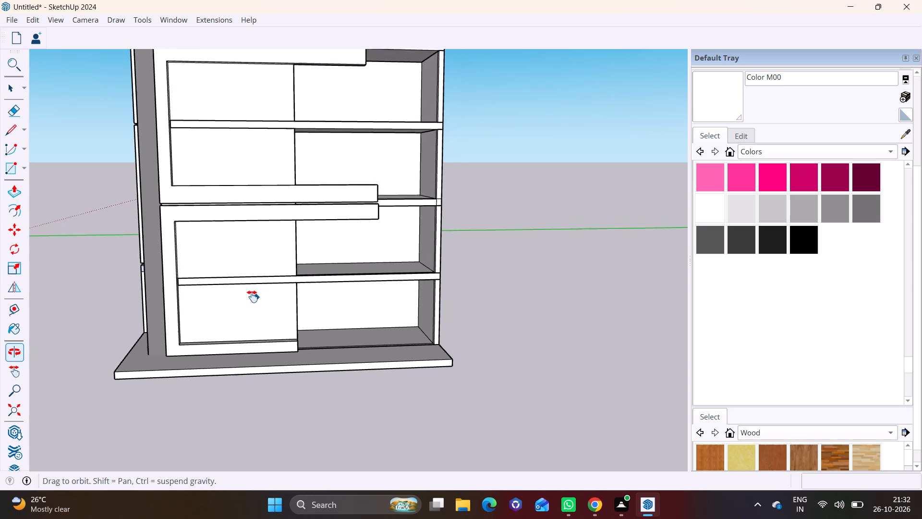
shift+middle_drag(252, 297, 197, 264)
scroll(241, 309, up, 2)
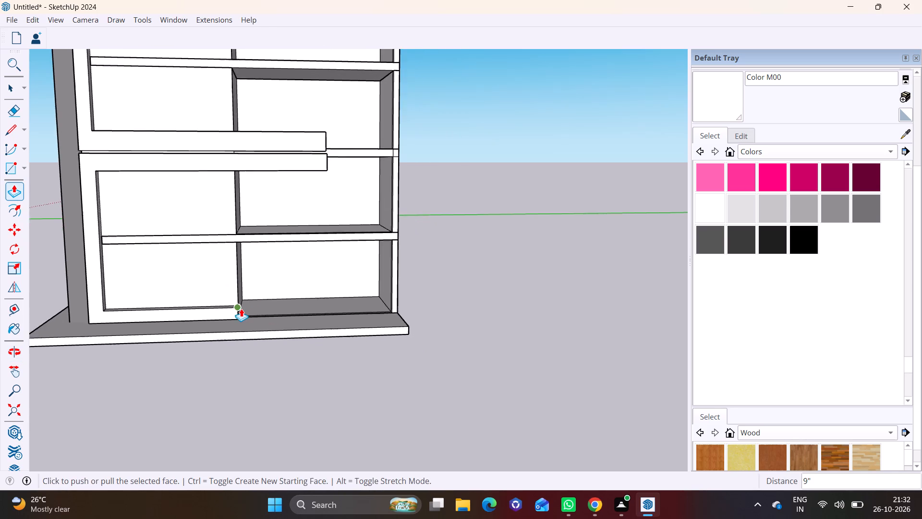
scroll(241, 309, up, 2)
middle_drag(238, 314, 129, 323)
scroll(190, 312, up, 4)
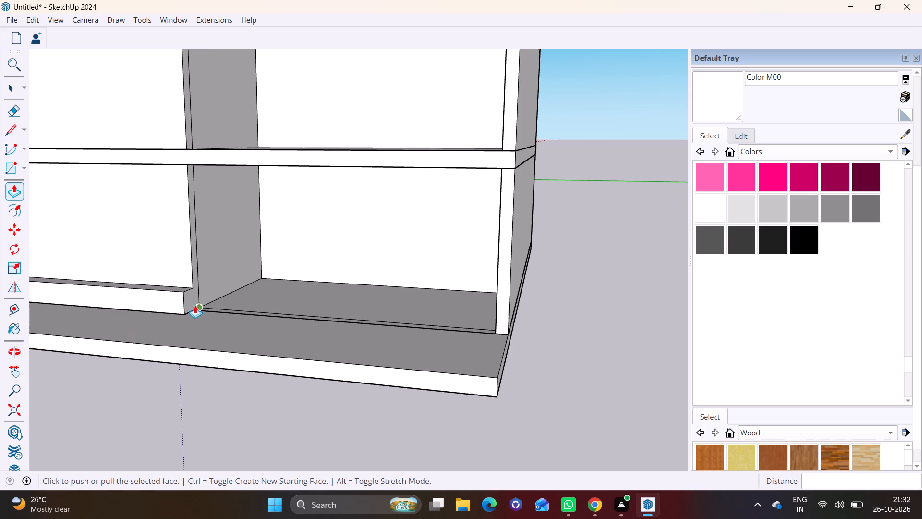
click(7, 124)
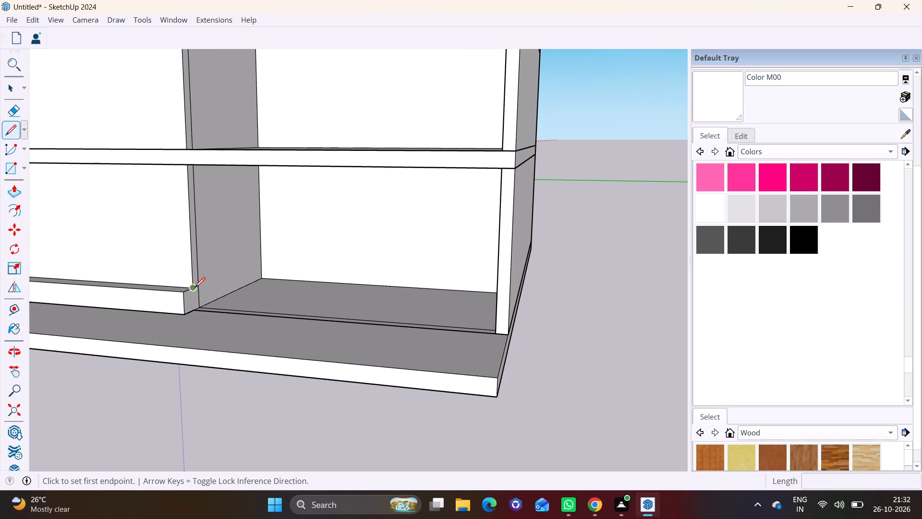
click(194, 288)
click(194, 309)
key(space)
Pull the end face of the lowest frame's bottom beam about 21' 4 1/4" so it reaches the building's far corner.
click(190, 302)
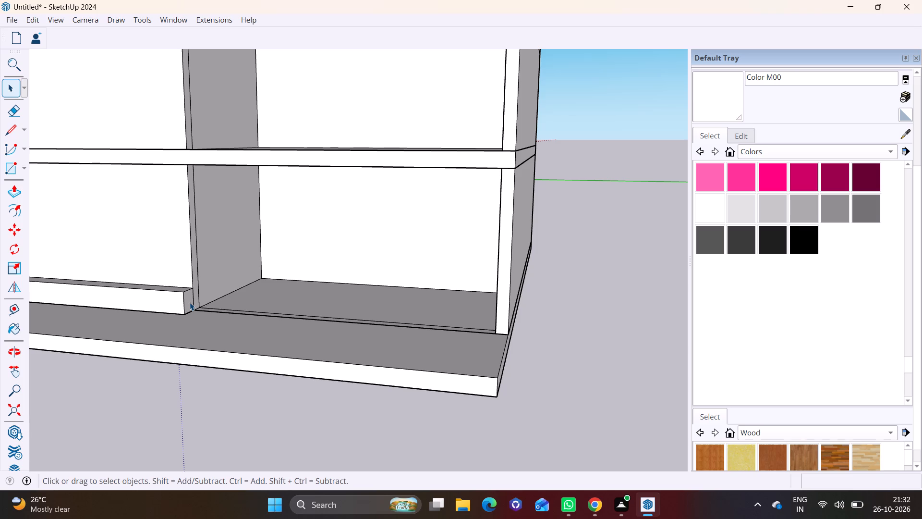
click(15, 194)
click(189, 300)
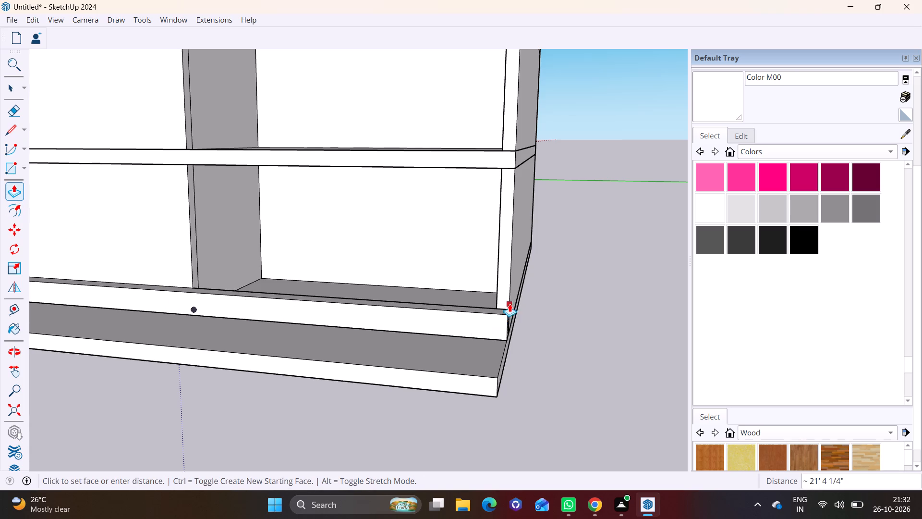
click(510, 294)
Draw a line across the extended beam's upper face in line with the corner column's inner edge, marking off a small end face.
scroll(489, 308, down, 1)
scroll(483, 313, up, 1)
middle_drag(483, 314, 483, 342)
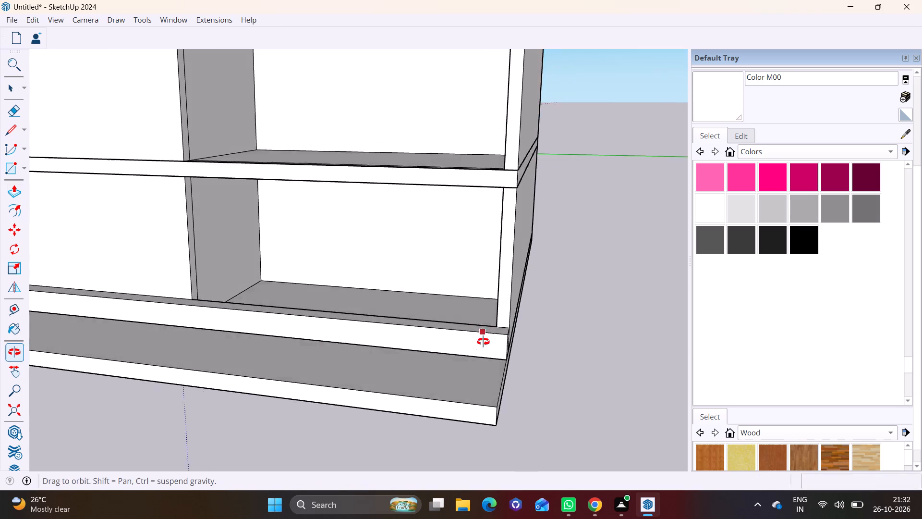
middle_drag(483, 342, 485, 355)
scroll(485, 355, up, 3)
click(6, 132)
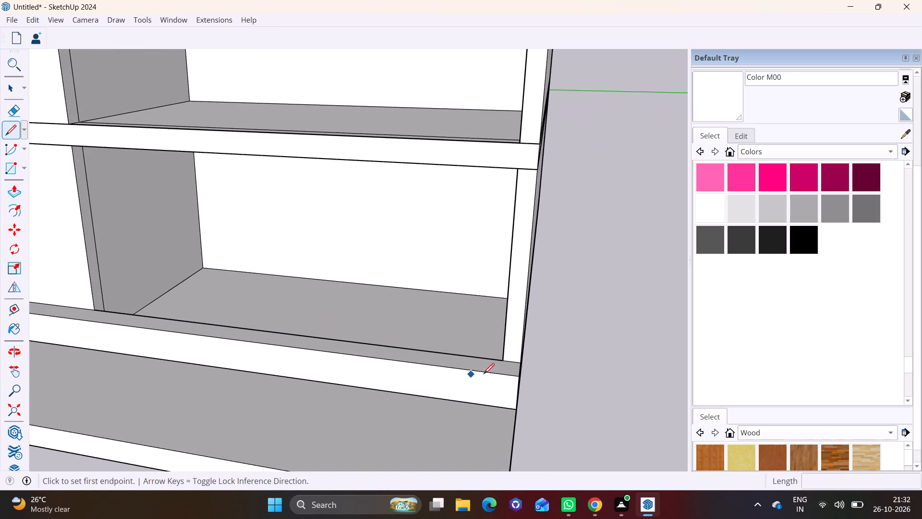
scroll(486, 373, up, 7)
click(515, 349)
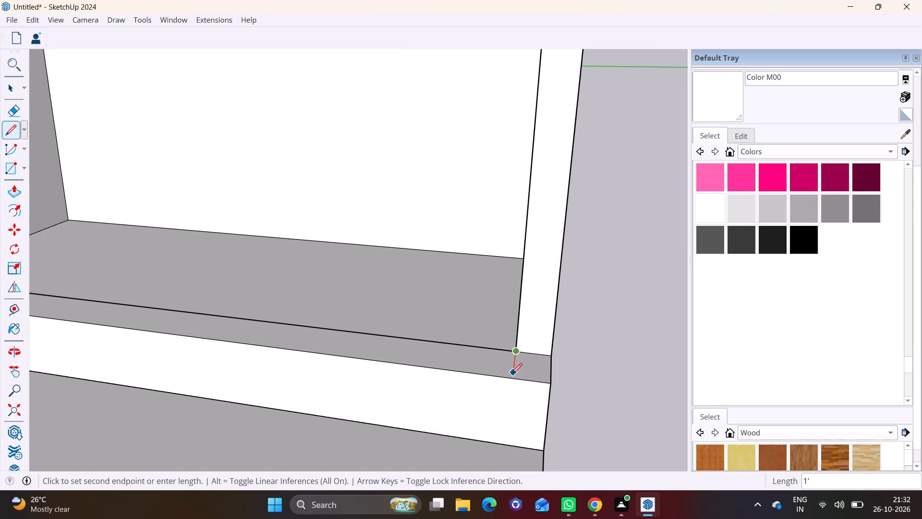
click(511, 375)
scroll(509, 378, up, 6)
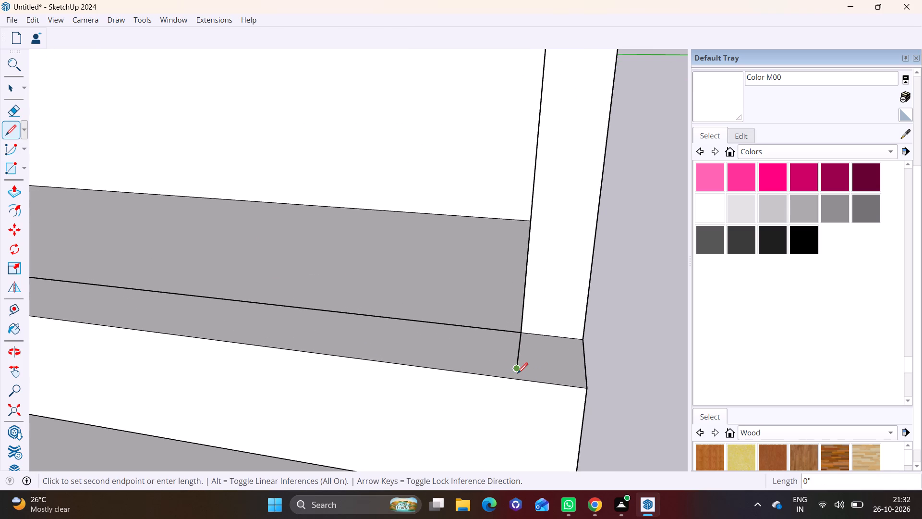
click(517, 373)
click(517, 380)
key(space)
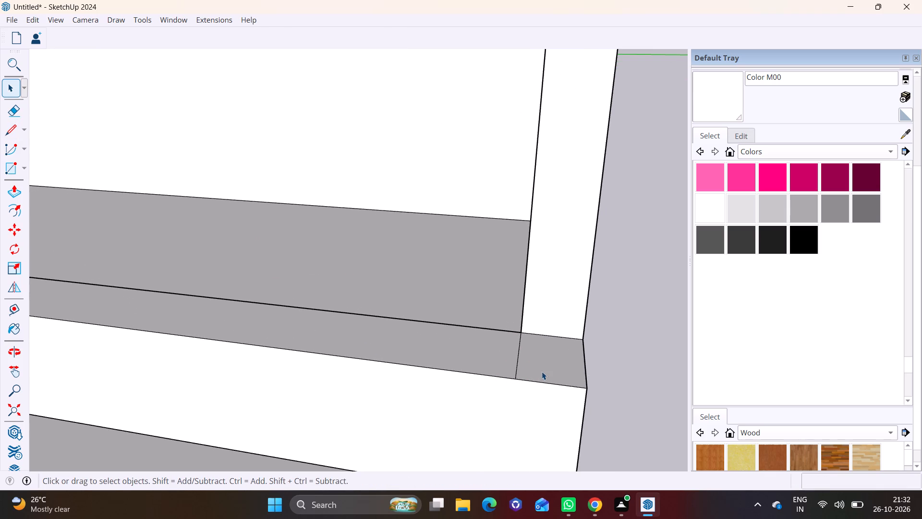
Pull the small end face on the bottom beam up along the corner column in stages, the last about 1' 6 1/4".
click(542, 371)
click(15, 190)
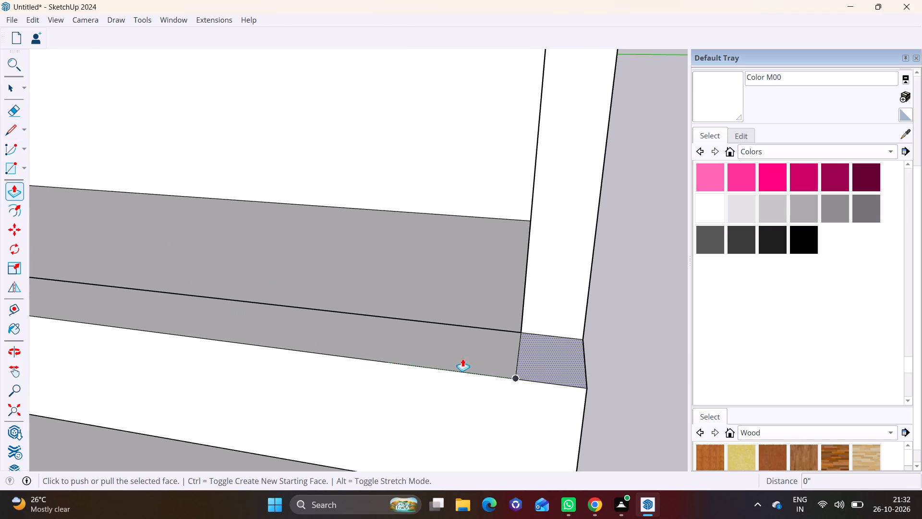
drag(533, 352, 534, 348)
drag(514, 375, 517, 357)
drag(535, 343, 538, 228)
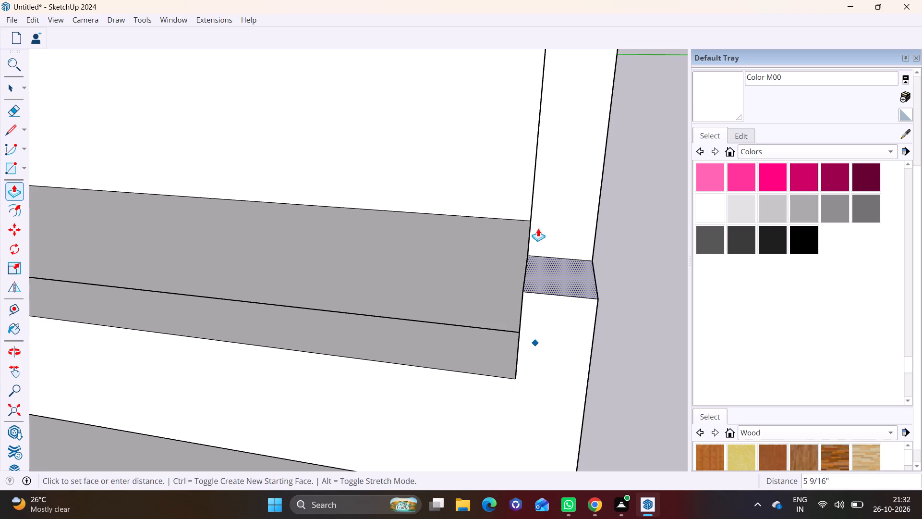
drag(538, 228, 538, 210)
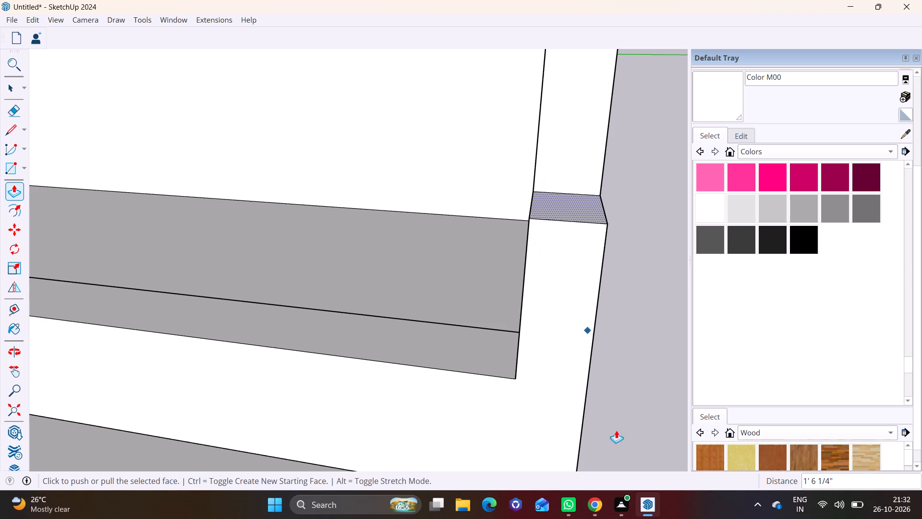
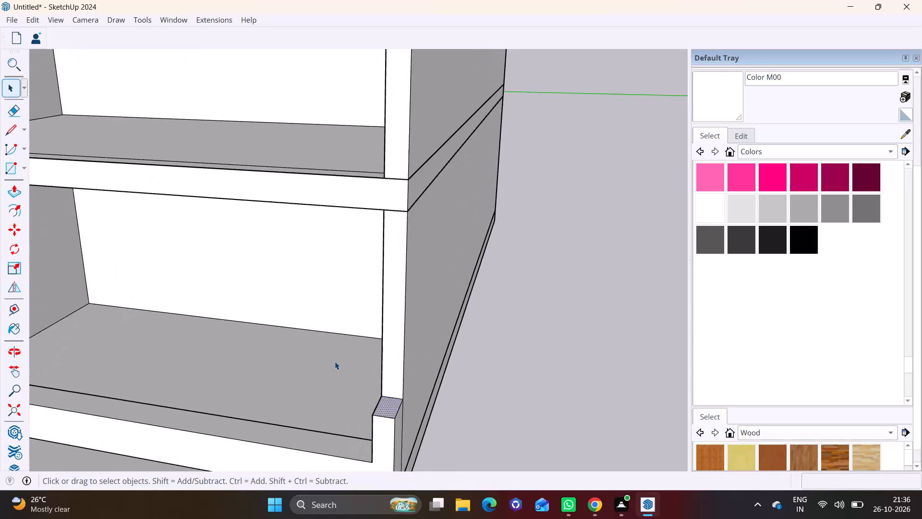
Pull the top face of the short corner upright up about 7' 1" to meet the floor slab above.
scroll(335, 361, up, 2)
scroll(335, 361, down, 7)
shift+middle_drag(394, 323, 445, 288)
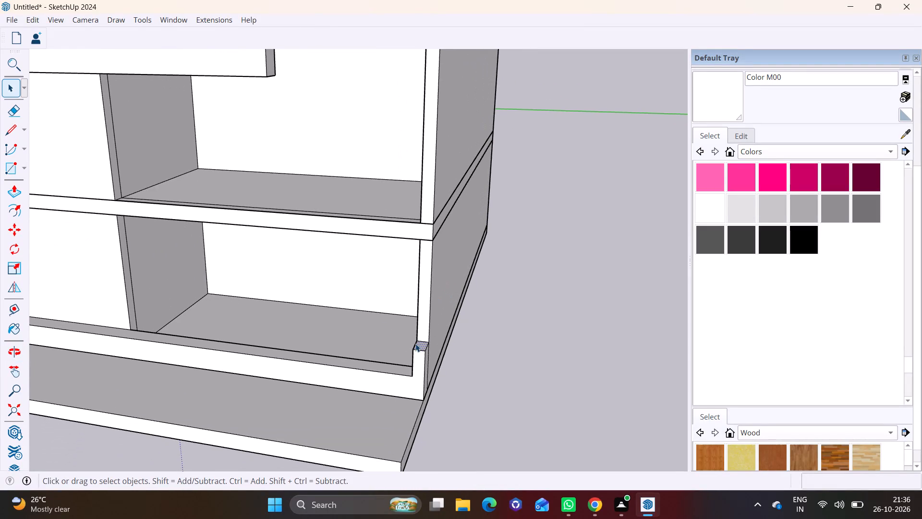
click(421, 345)
click(7, 189)
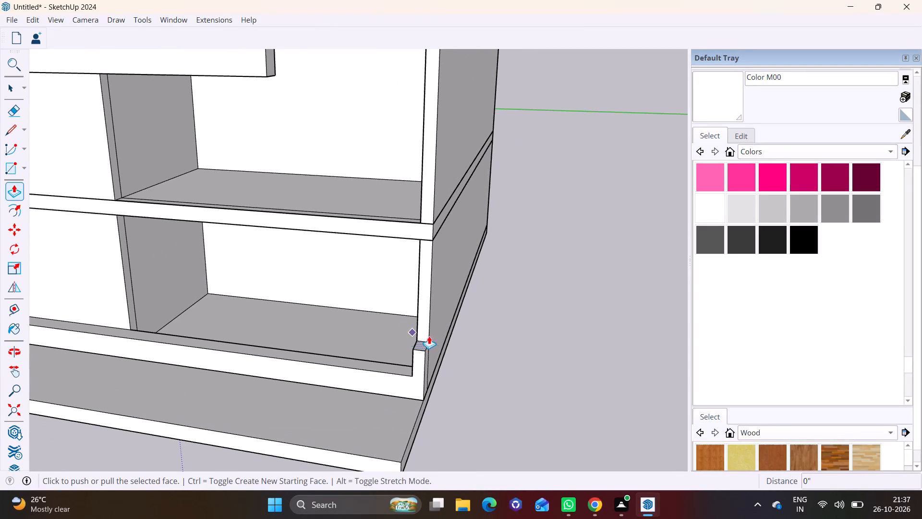
click(423, 345)
scroll(416, 281, down, 2)
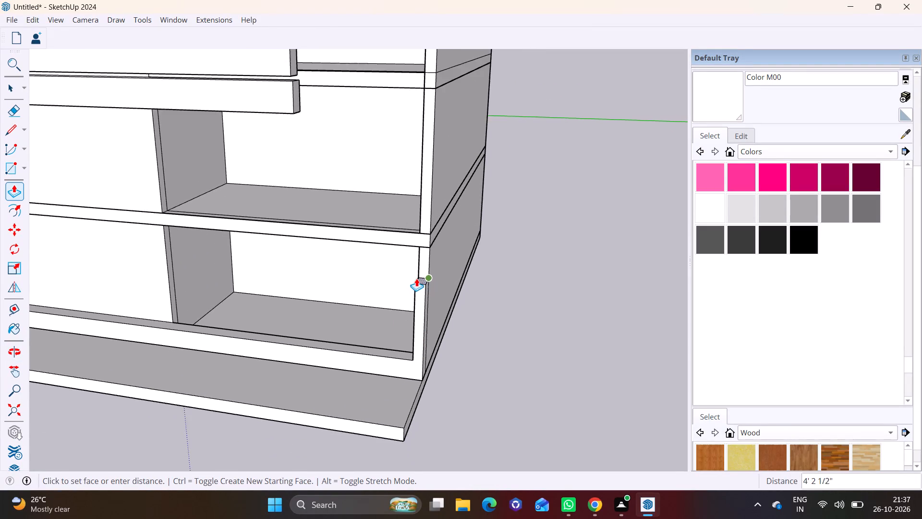
scroll(416, 278, down, 2)
middle_drag(416, 278, 533, 269)
scroll(521, 249, up, 3)
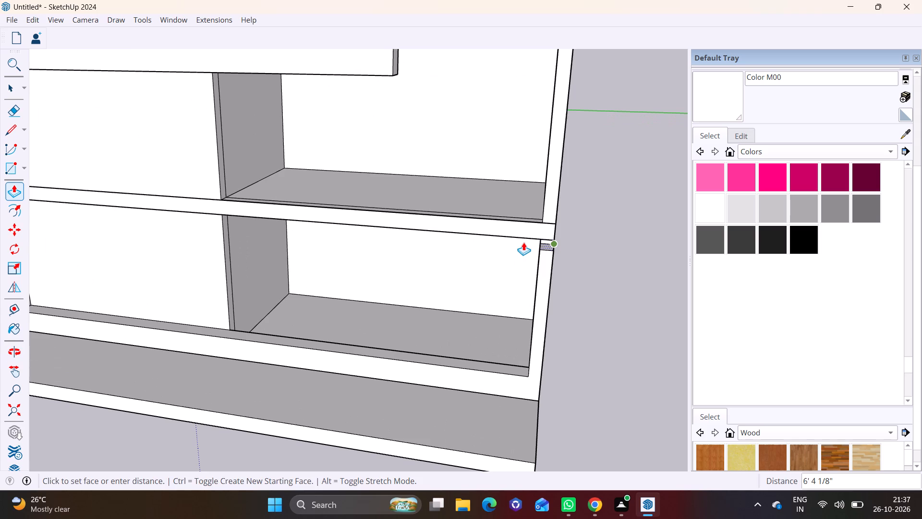
shift+middle_drag(523, 242, 431, 264)
scroll(429, 264, up, 4)
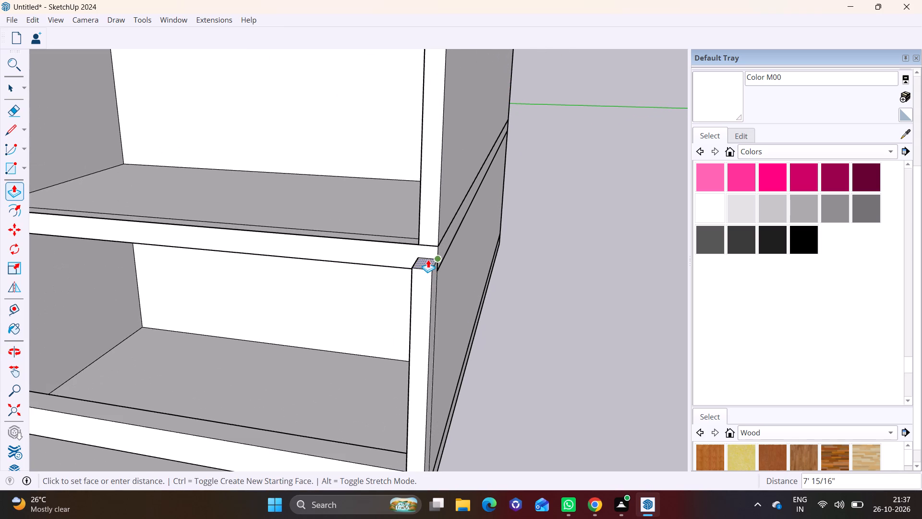
click(428, 259)
Delete the extra vertical line running along the inner face of the corner upright.
middle_drag(391, 285, 482, 256)
shift+middle_drag(481, 255, 336, 276)
middle_drag(360, 261, 399, 265)
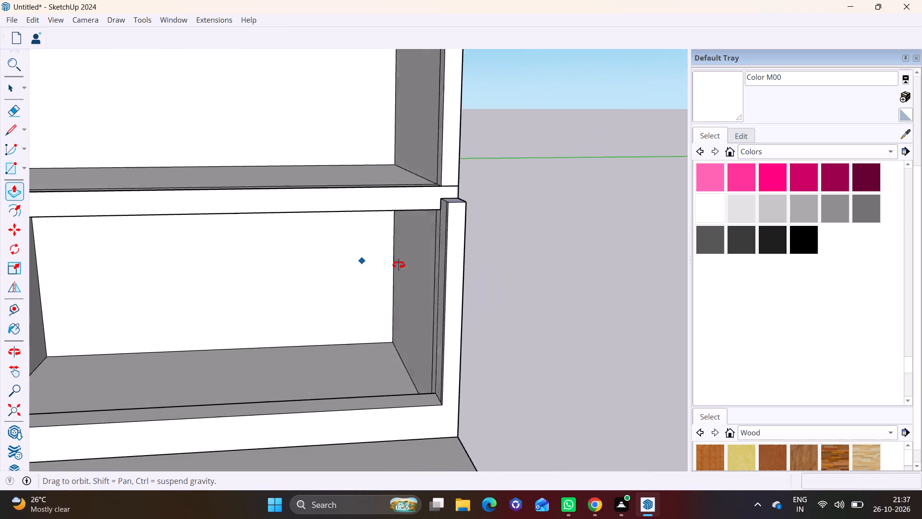
middle_drag(399, 265, 480, 259)
scroll(520, 259, up, 5)
key(space)
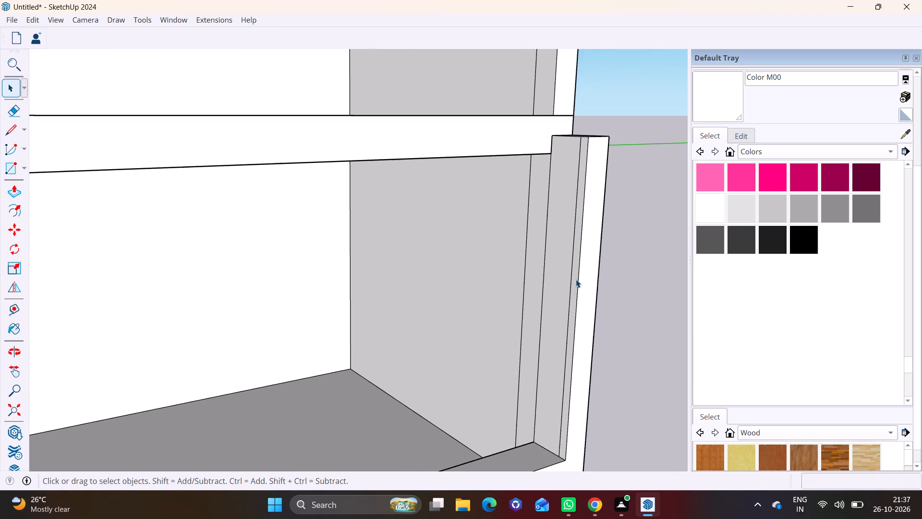
click(571, 273)
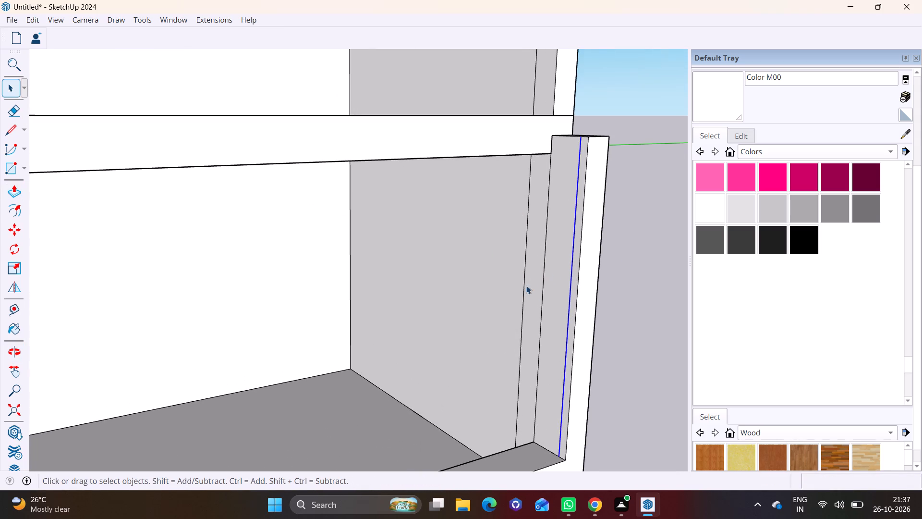
key(Delete)
Draw a line across the corner upright's inner face level with the slab's lower edge, marking off a small face at its top.
scroll(509, 280, down, 6)
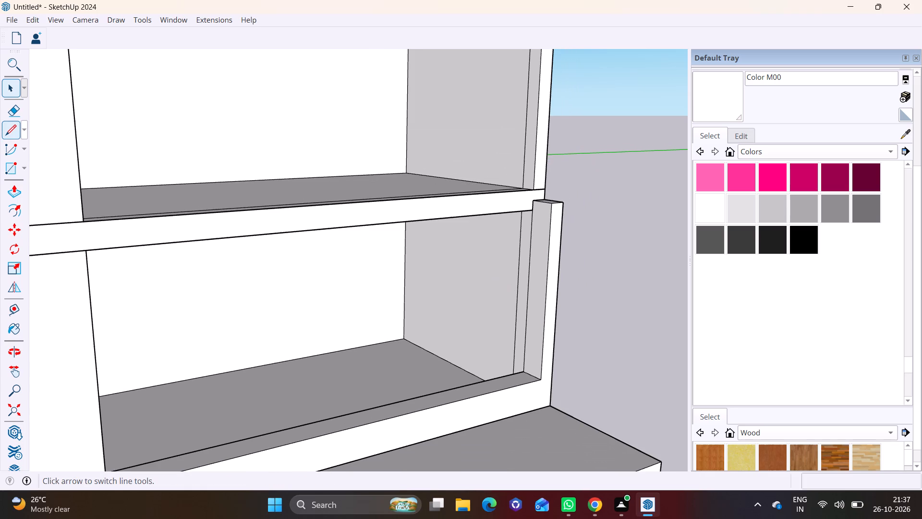
click(5, 133)
scroll(625, 210, up, 7)
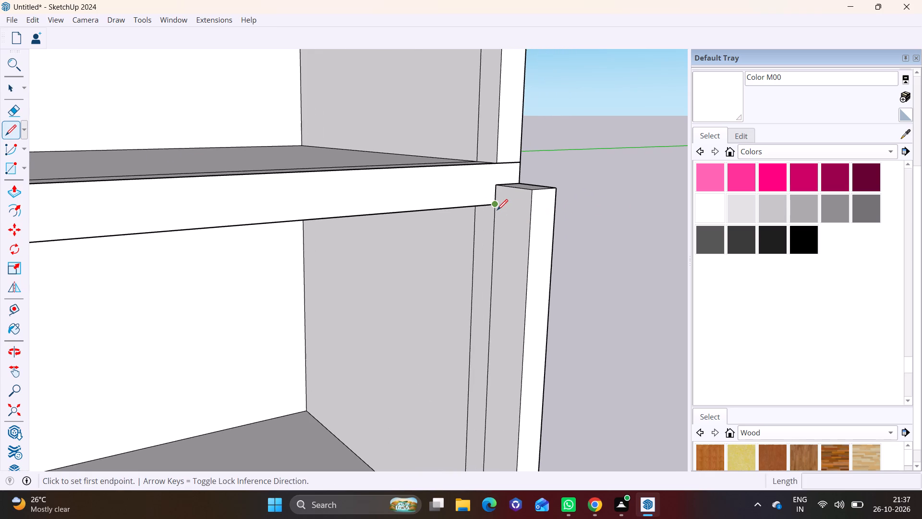
click(497, 209)
click(533, 214)
Pull the small face at the upright's top about 21' 4" along the slab, just past the recess's far edge.
key(space)
click(517, 204)
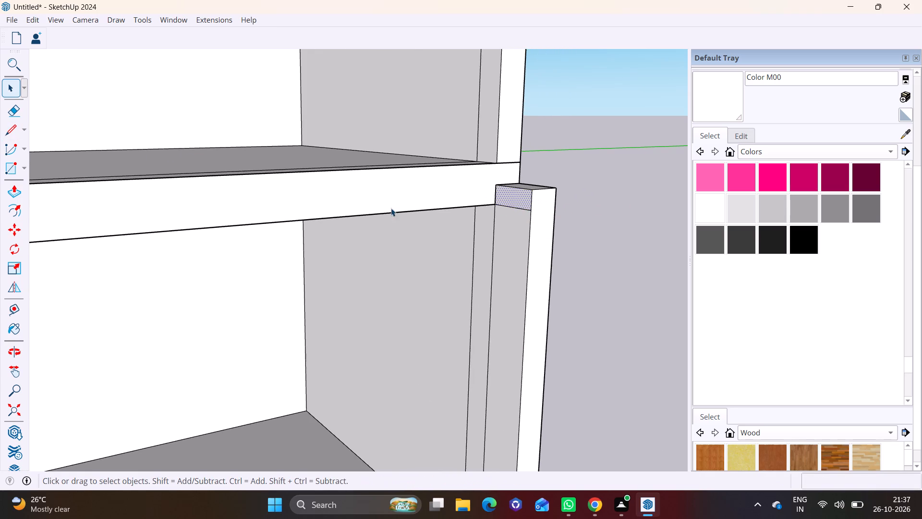
click(12, 191)
click(508, 194)
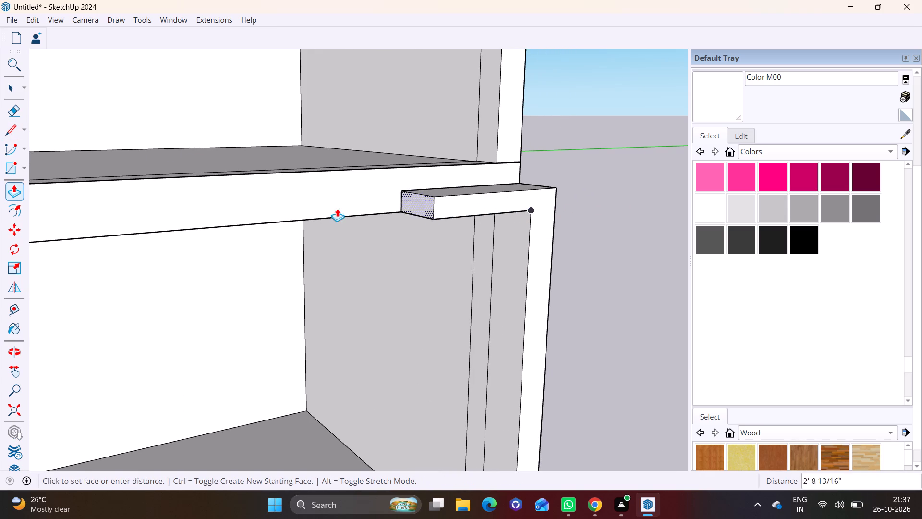
scroll(333, 214, down, 9)
shift+middle_drag(301, 230, 527, 218)
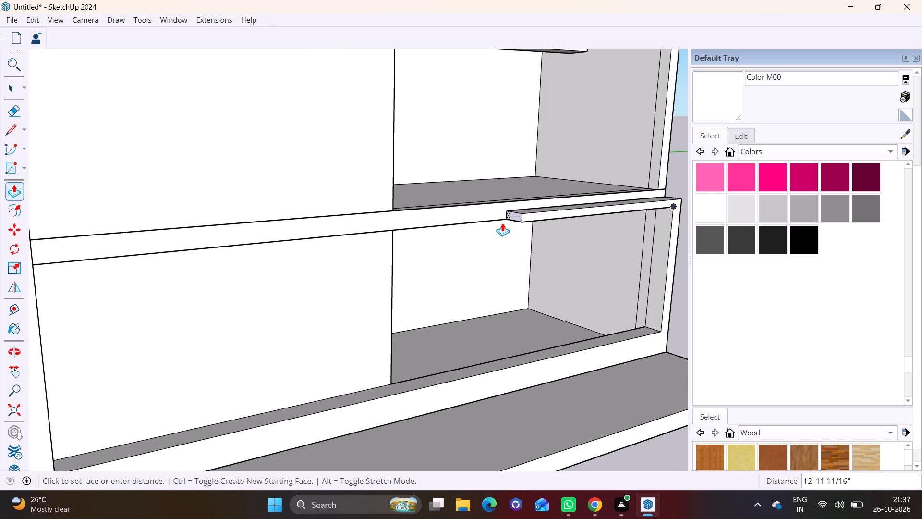
middle_drag(487, 224, 397, 195)
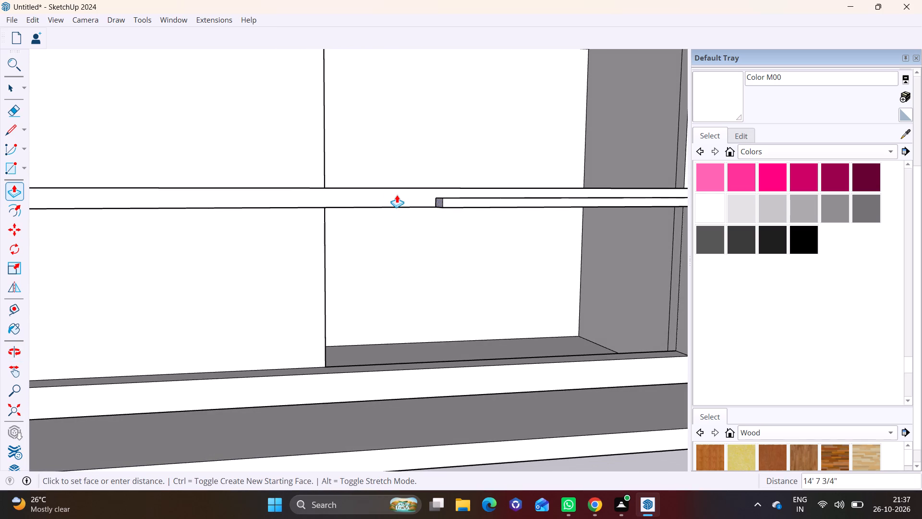
click(312, 196)
Pull the underside of the frame's new top beam down about 5 7/16" to thicken it.
scroll(306, 195, down, 9)
middle_drag(308, 213, 306, 188)
scroll(306, 189, up, 3)
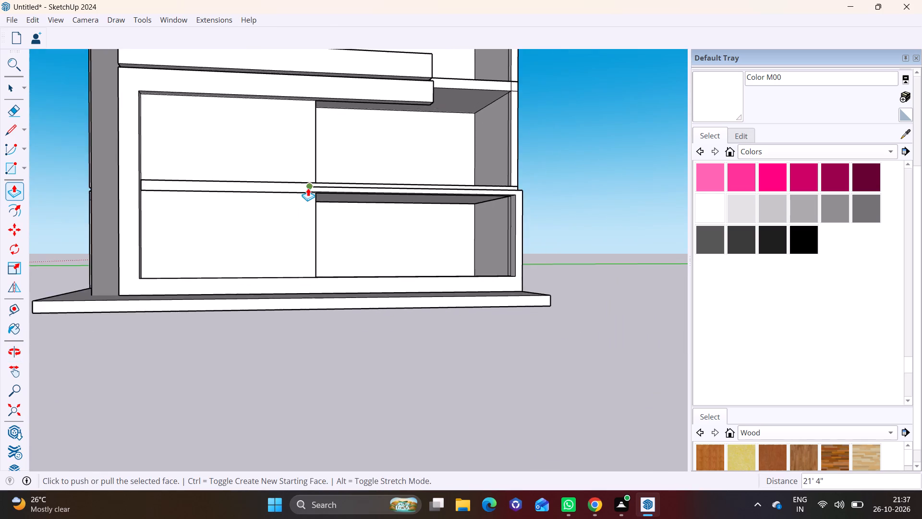
scroll(308, 188, up, 4)
middle_drag(325, 190, 338, 158)
scroll(336, 163, up, 2)
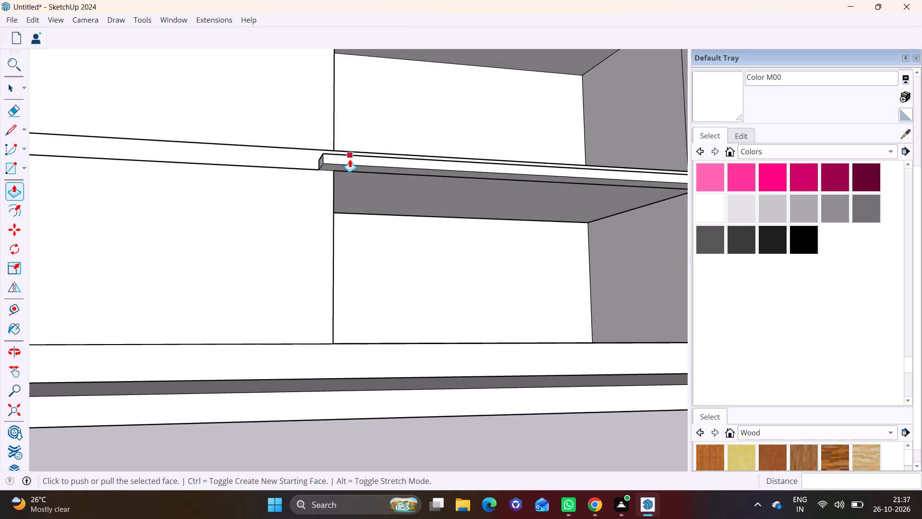
scroll(350, 159, up, 7)
key(space)
click(369, 171)
click(13, 194)
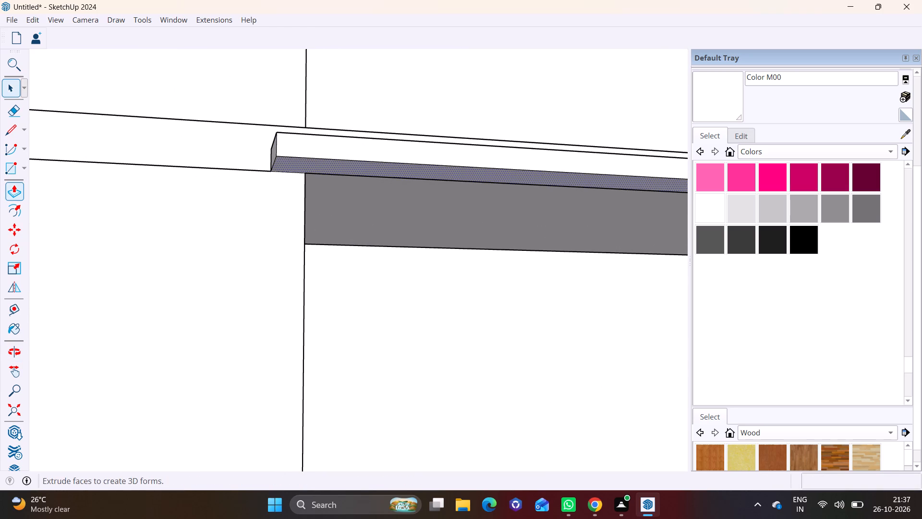
click(297, 166)
click(294, 187)
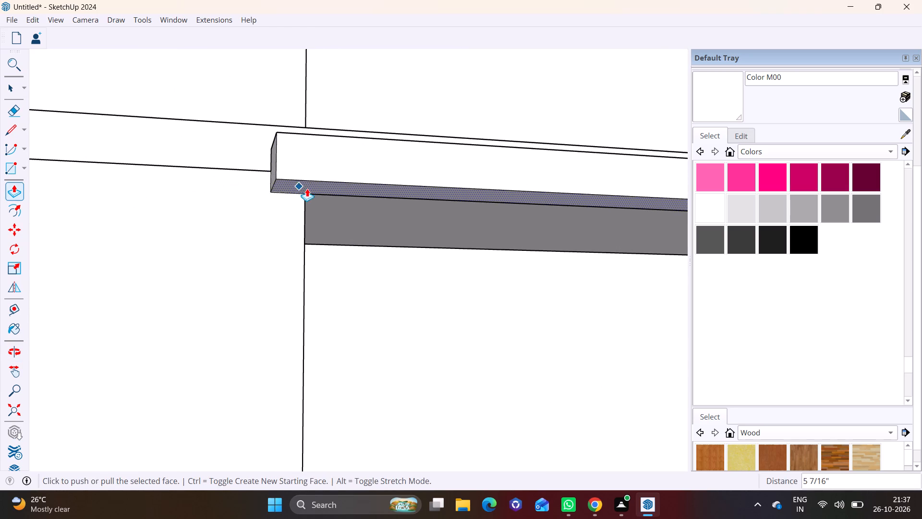
Pull the inner face of the corner upright about 3 3/16" into the opening to widen it.
scroll(310, 191, down, 10)
middle_drag(325, 216, 324, 267)
scroll(660, 300, up, 4)
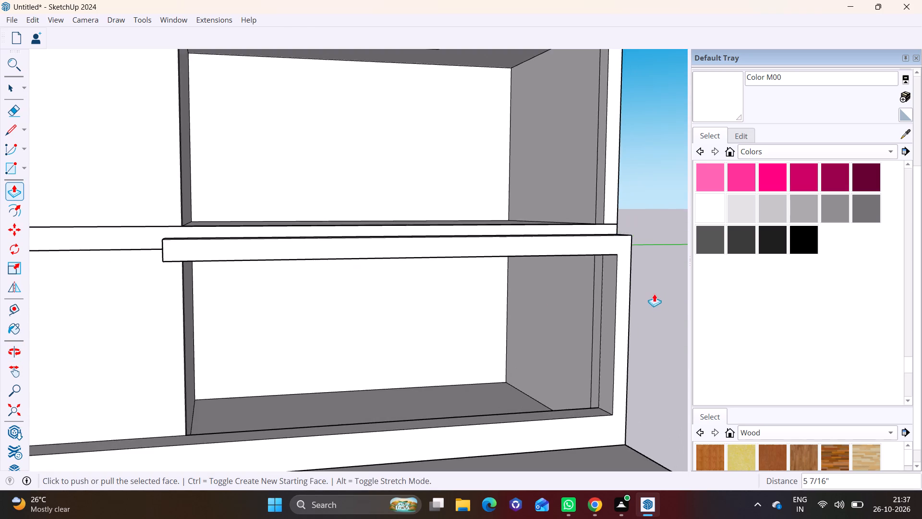
scroll(654, 294, up, 3)
key(space)
click(587, 289)
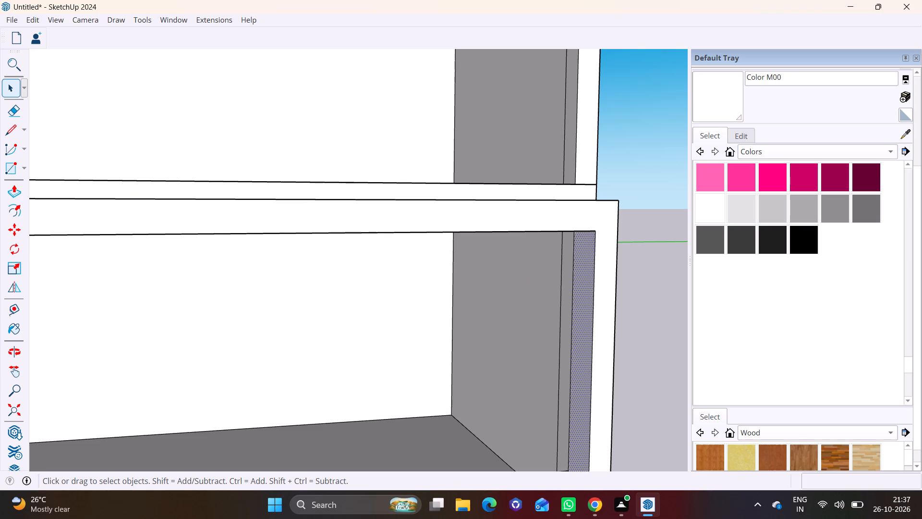
click(5, 187)
click(585, 285)
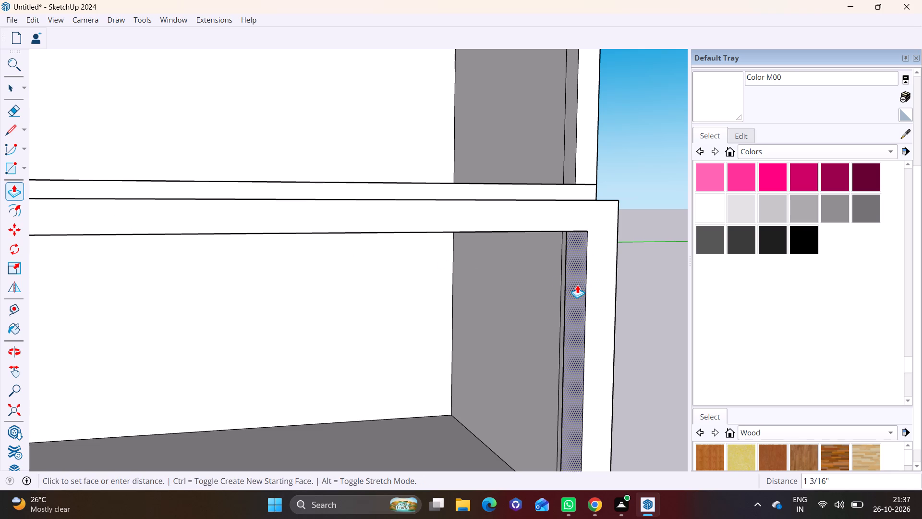
click(577, 285)
Draw a line across the top beam's underside in line with the recess's wall edge, marking off a small end face.
scroll(269, 264, down, 6)
shift+middle_drag(309, 253, 432, 240)
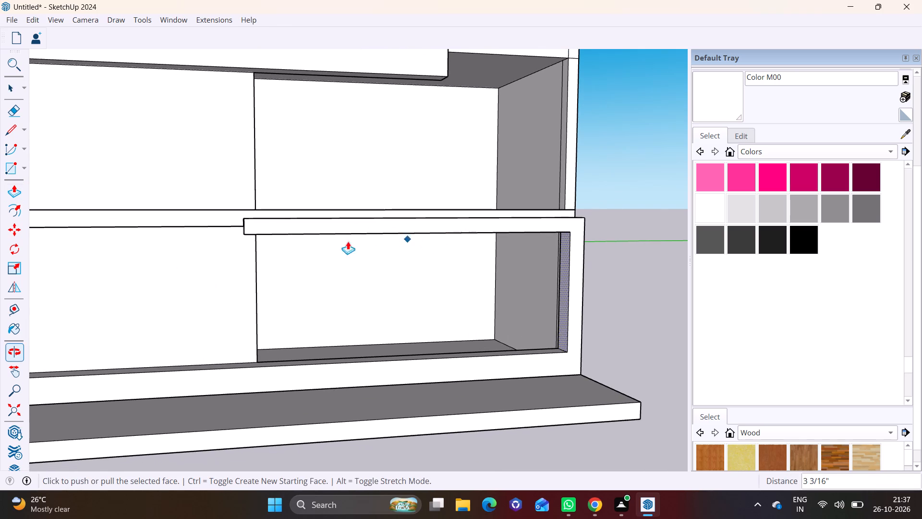
scroll(198, 229, up, 6)
middle_drag(269, 230, 247, 157)
scroll(258, 192, up, 1)
scroll(246, 153, up, 4)
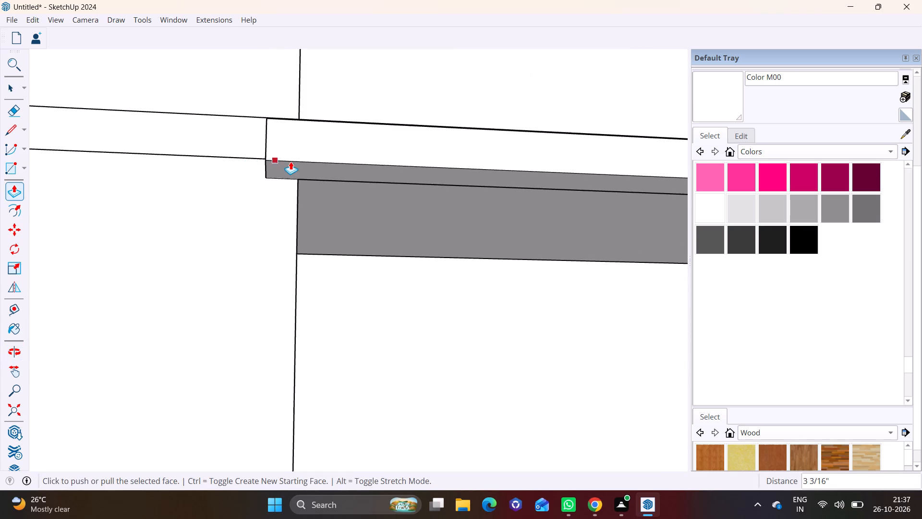
scroll(291, 161, up, 2)
shift+middle_drag(291, 161, 267, 131)
click(13, 132)
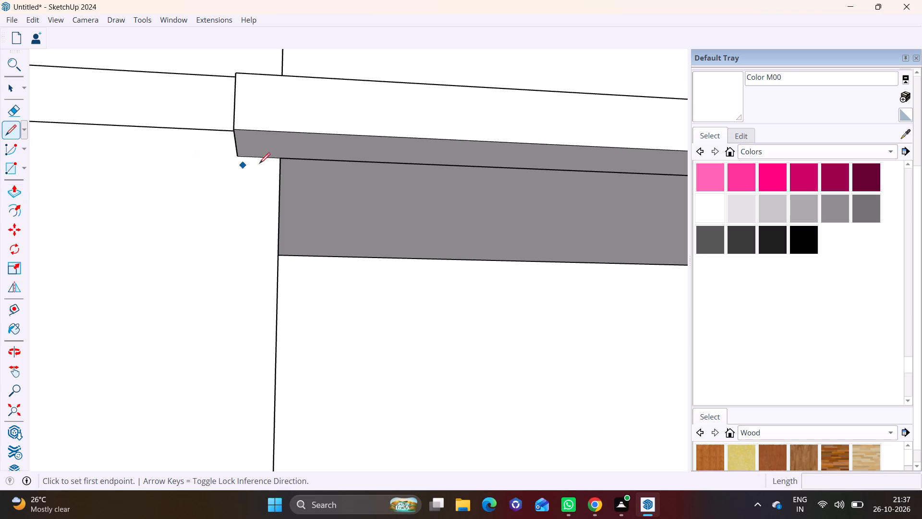
click(283, 157)
click(278, 133)
Pull the small end face on the top beam's underside down about 3' 7 5/16" as the start of the second upright.
key(space)
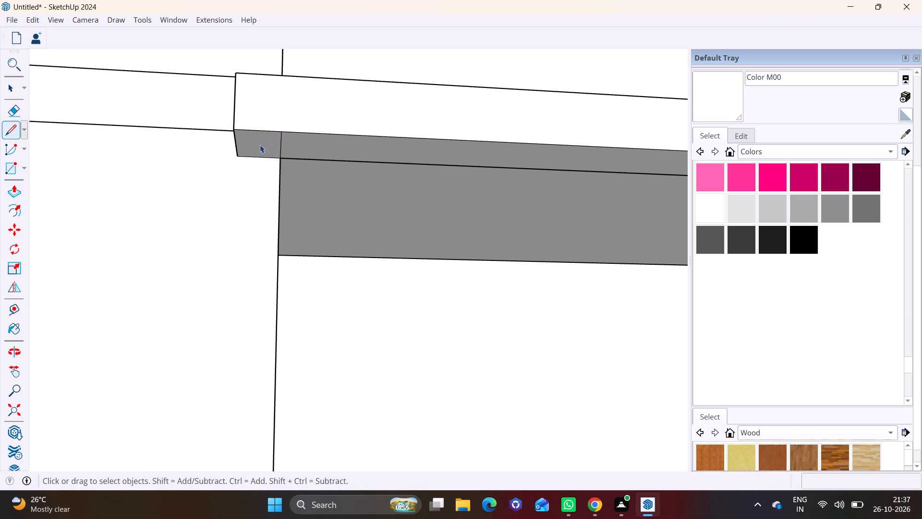
click(260, 145)
click(21, 191)
click(241, 143)
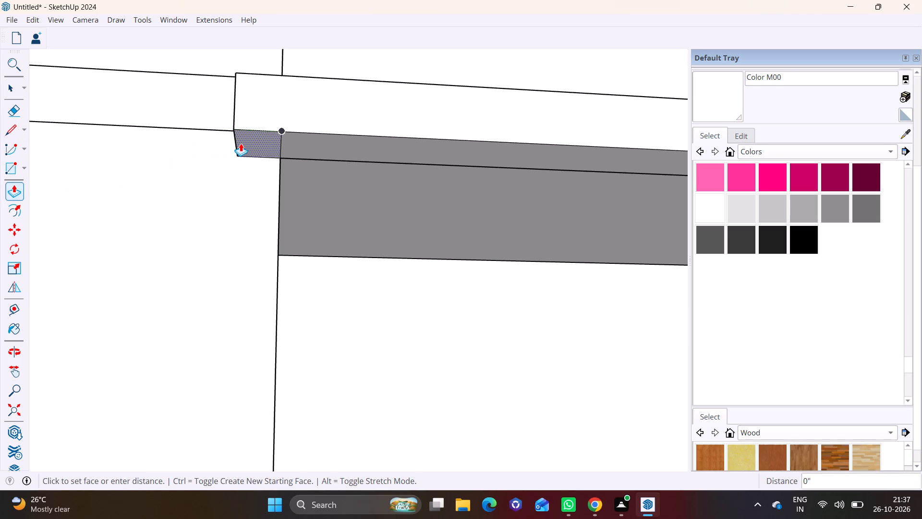
click(217, 367)
Draw a narrow upright rectangle about 5' 11/16" by 8 3/4" on the wall above the second upright, along the recess's edge.
scroll(242, 303, down, 4)
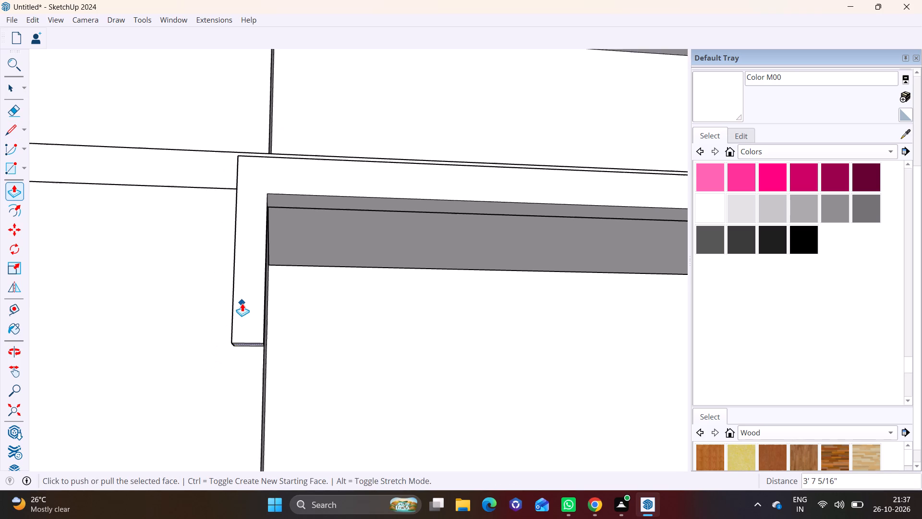
scroll(242, 303, down, 10)
middle_drag(308, 309, 317, 397)
shift+middle_drag(294, 324, 283, 315)
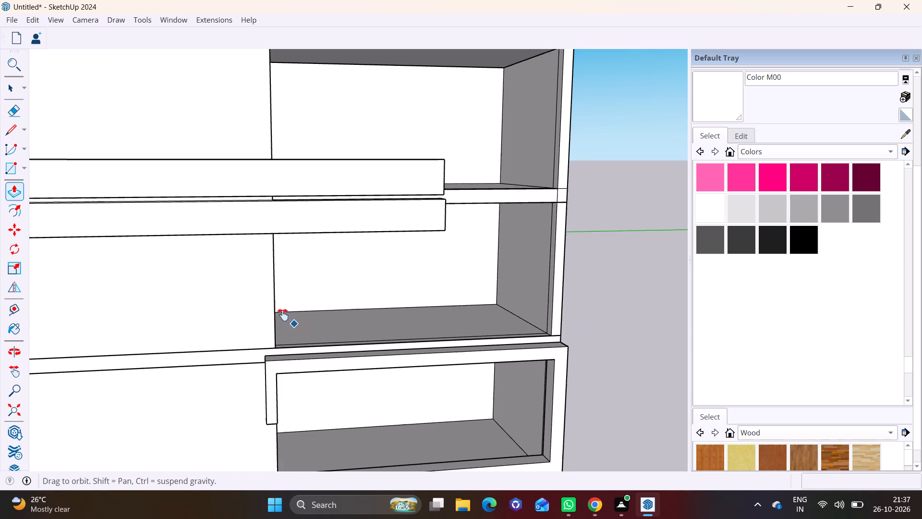
shift+middle_drag(283, 315, 208, 292)
middle_drag(240, 283, 237, 229)
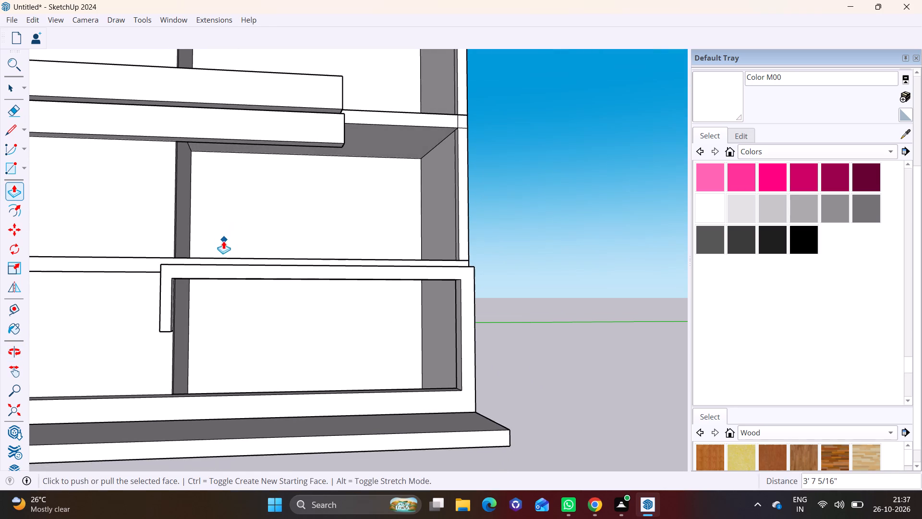
shift+middle_drag(222, 253, 222, 242)
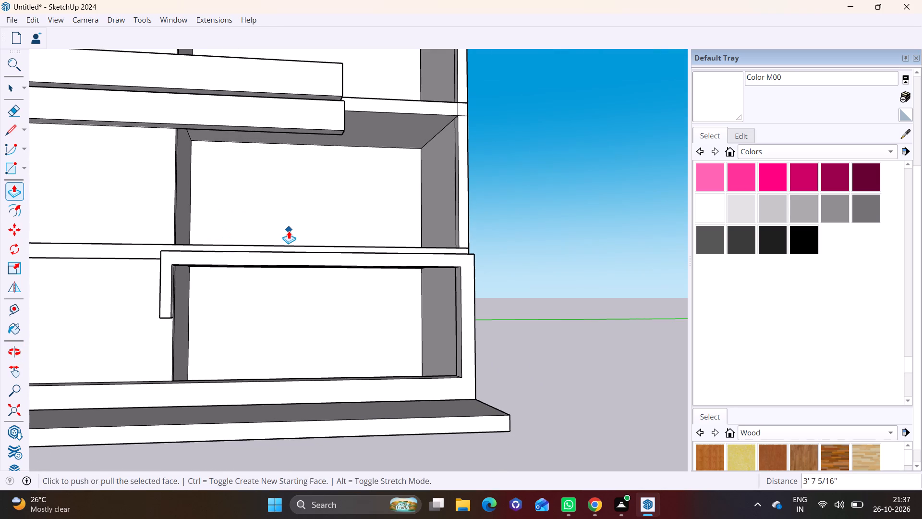
scroll(290, 231, down, 1)
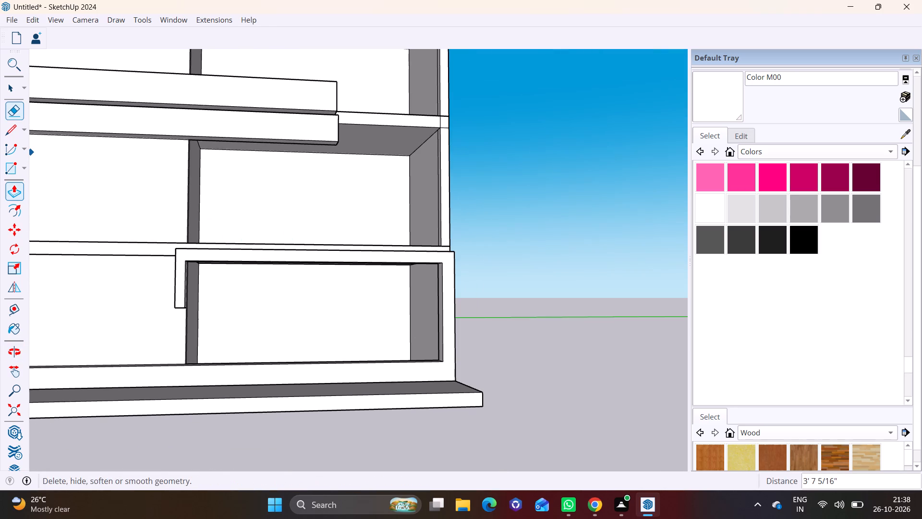
click(23, 165)
click(32, 185)
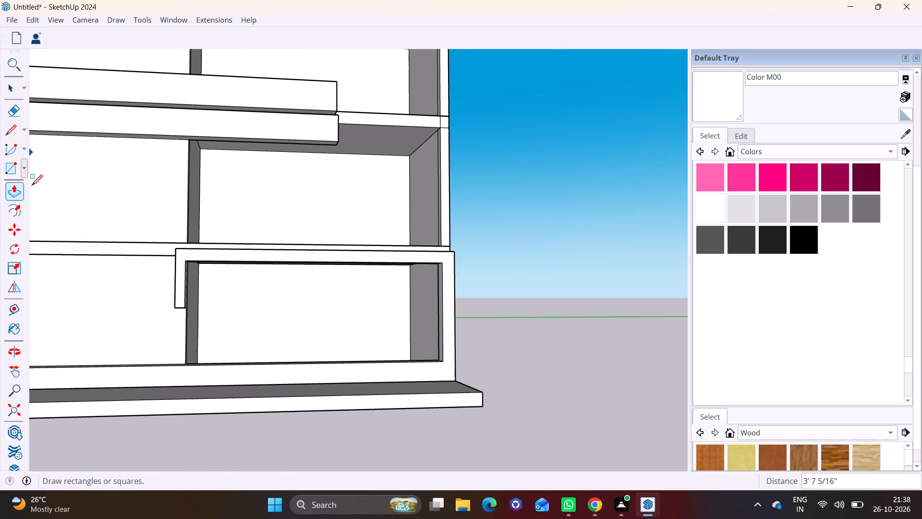
middle_drag(151, 210, 149, 240)
scroll(158, 239, up, 6)
middle_drag(183, 252, 188, 259)
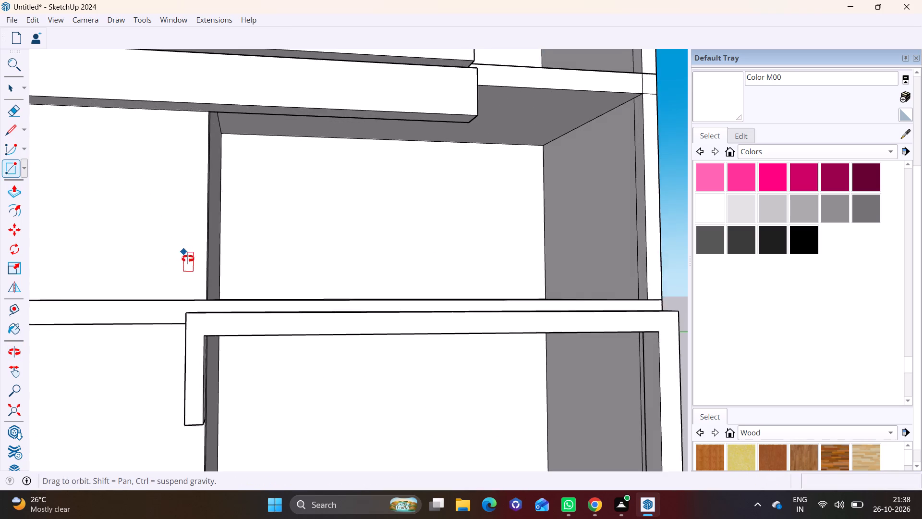
middle_drag(188, 259, 238, 314)
click(229, 226)
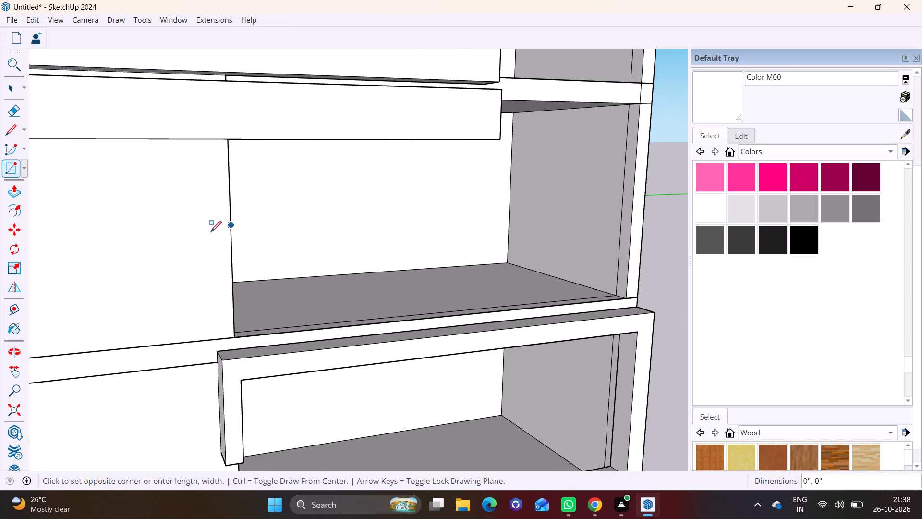
scroll(216, 345, up, 6)
click(218, 349)
key(space)
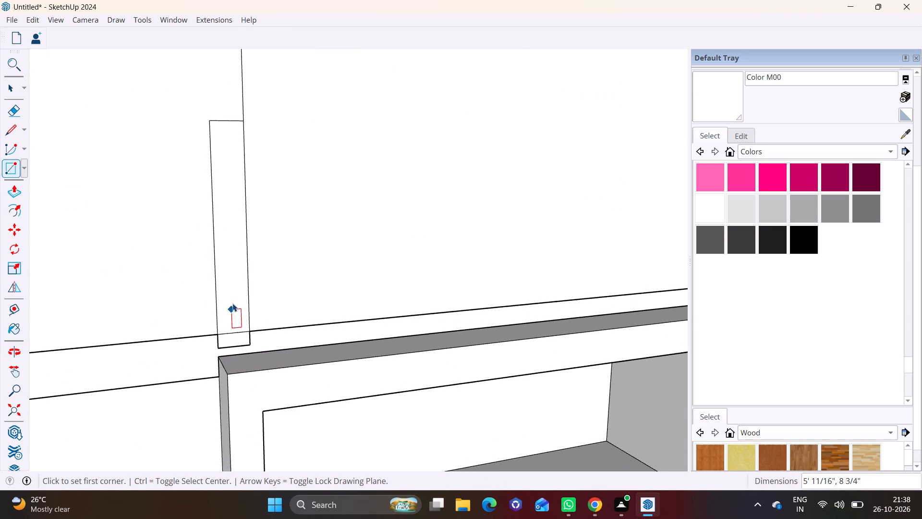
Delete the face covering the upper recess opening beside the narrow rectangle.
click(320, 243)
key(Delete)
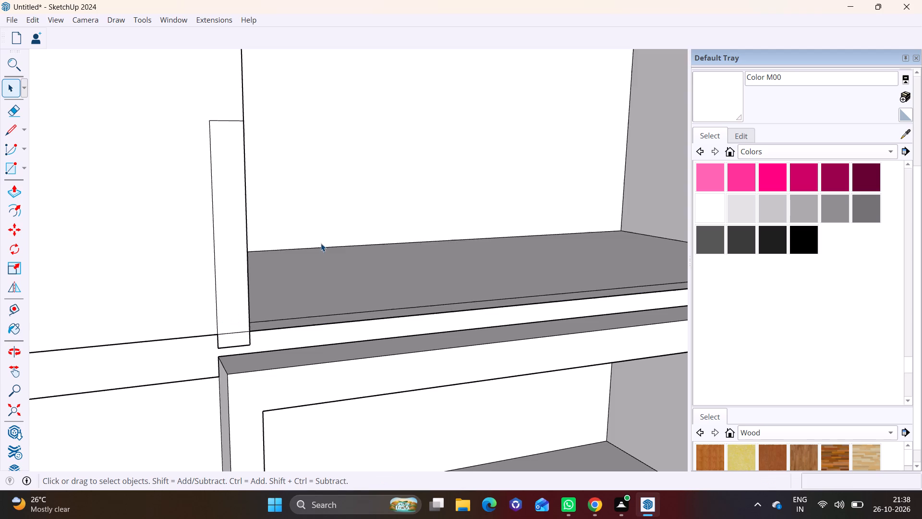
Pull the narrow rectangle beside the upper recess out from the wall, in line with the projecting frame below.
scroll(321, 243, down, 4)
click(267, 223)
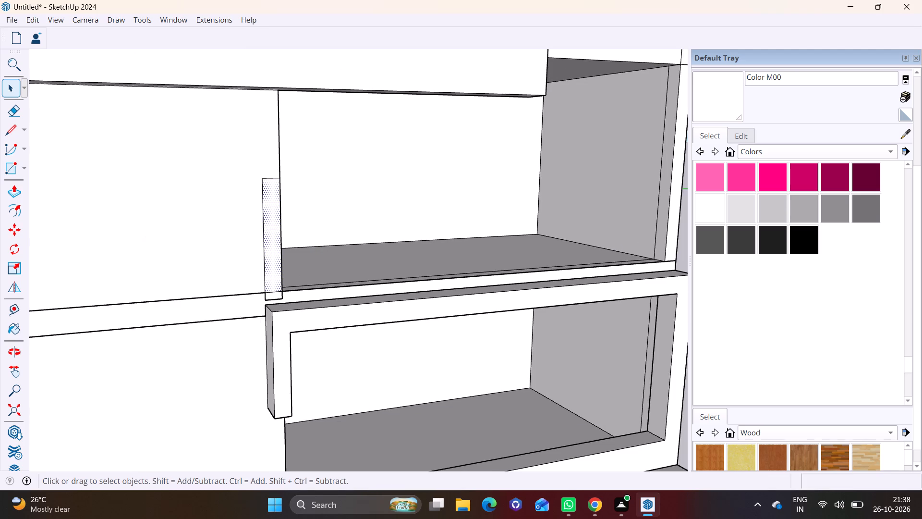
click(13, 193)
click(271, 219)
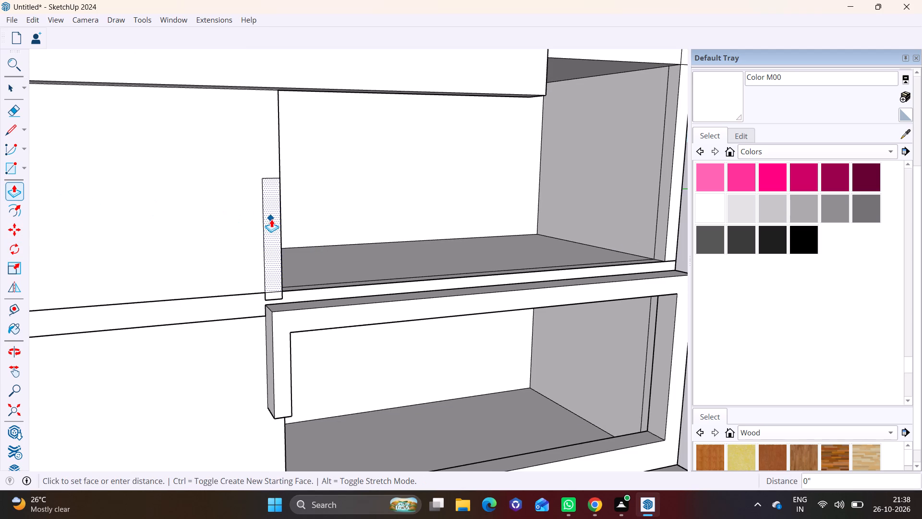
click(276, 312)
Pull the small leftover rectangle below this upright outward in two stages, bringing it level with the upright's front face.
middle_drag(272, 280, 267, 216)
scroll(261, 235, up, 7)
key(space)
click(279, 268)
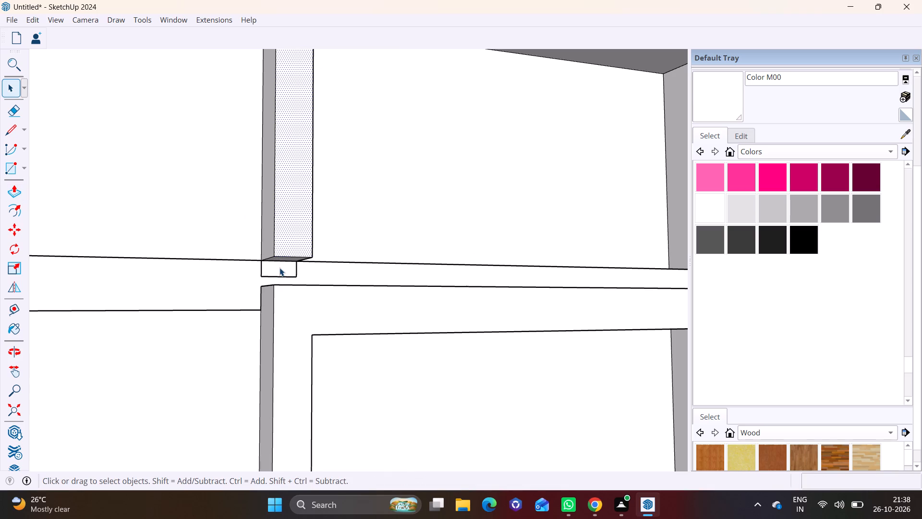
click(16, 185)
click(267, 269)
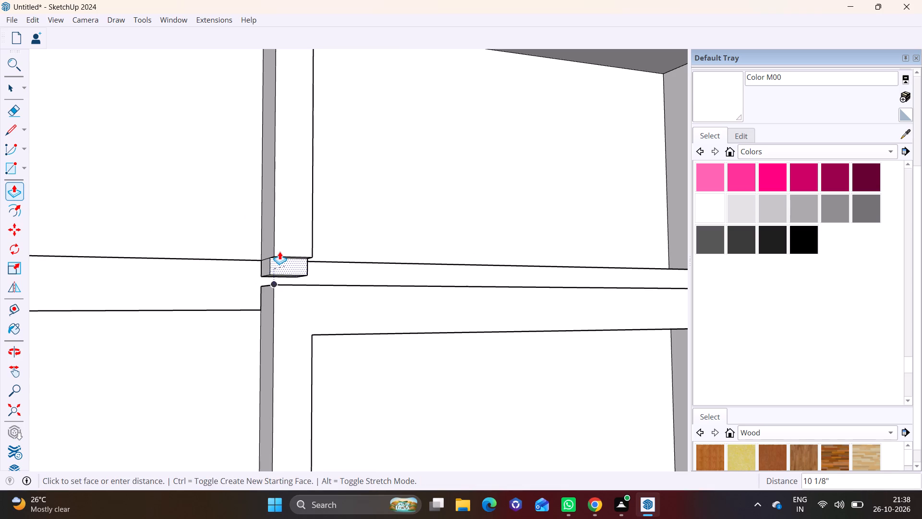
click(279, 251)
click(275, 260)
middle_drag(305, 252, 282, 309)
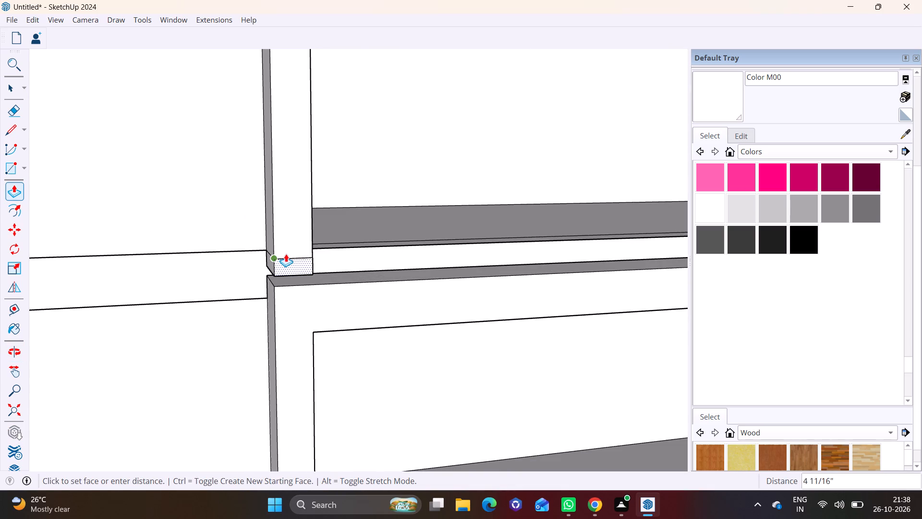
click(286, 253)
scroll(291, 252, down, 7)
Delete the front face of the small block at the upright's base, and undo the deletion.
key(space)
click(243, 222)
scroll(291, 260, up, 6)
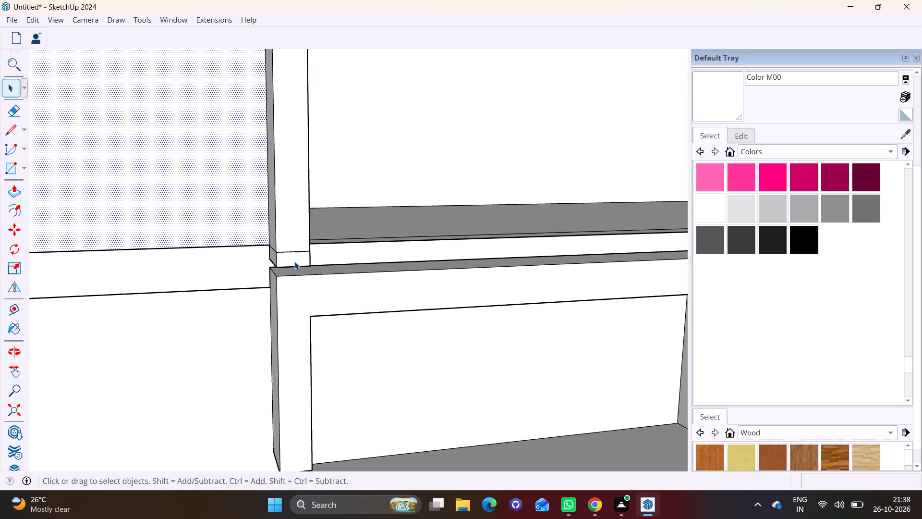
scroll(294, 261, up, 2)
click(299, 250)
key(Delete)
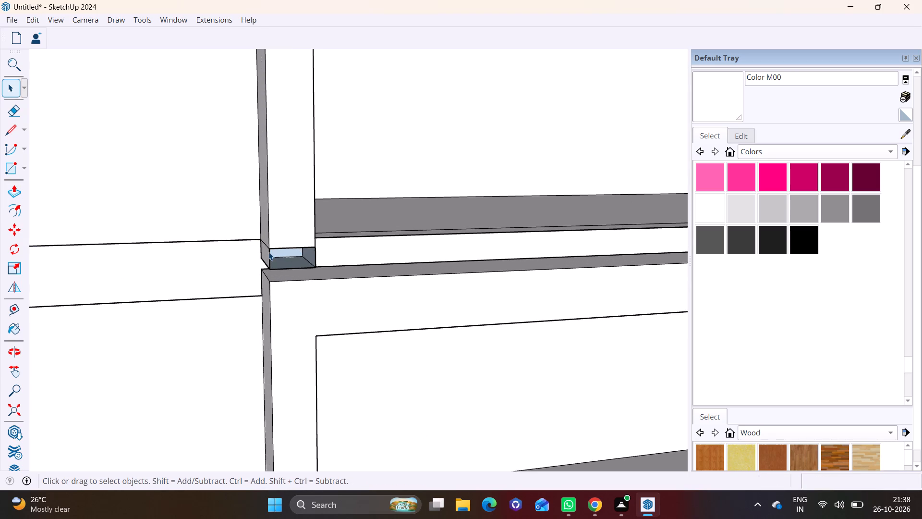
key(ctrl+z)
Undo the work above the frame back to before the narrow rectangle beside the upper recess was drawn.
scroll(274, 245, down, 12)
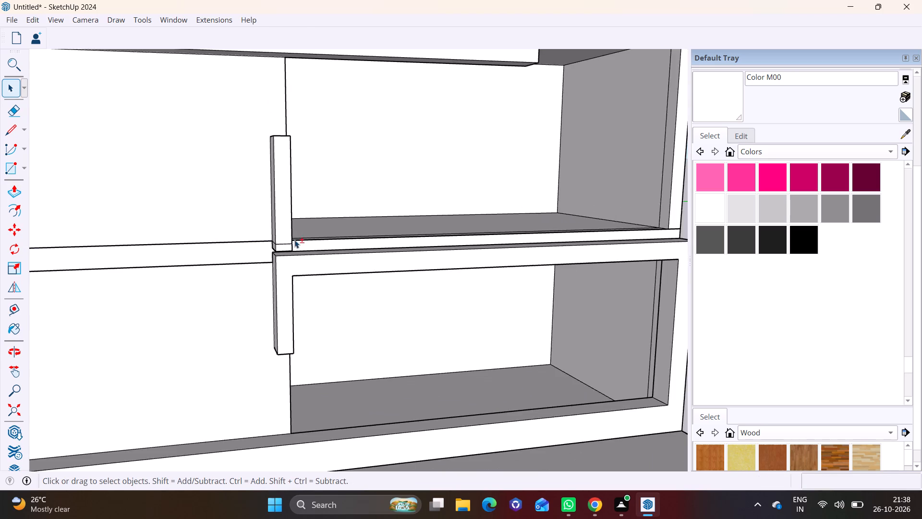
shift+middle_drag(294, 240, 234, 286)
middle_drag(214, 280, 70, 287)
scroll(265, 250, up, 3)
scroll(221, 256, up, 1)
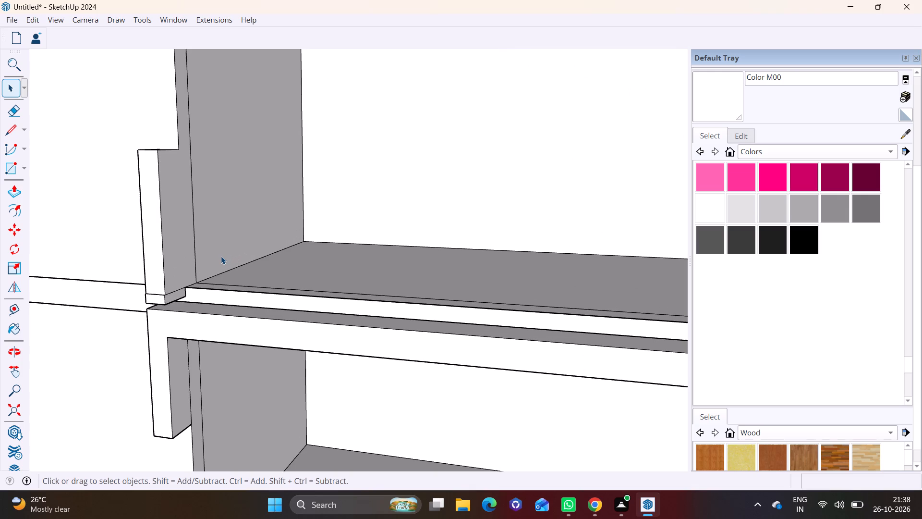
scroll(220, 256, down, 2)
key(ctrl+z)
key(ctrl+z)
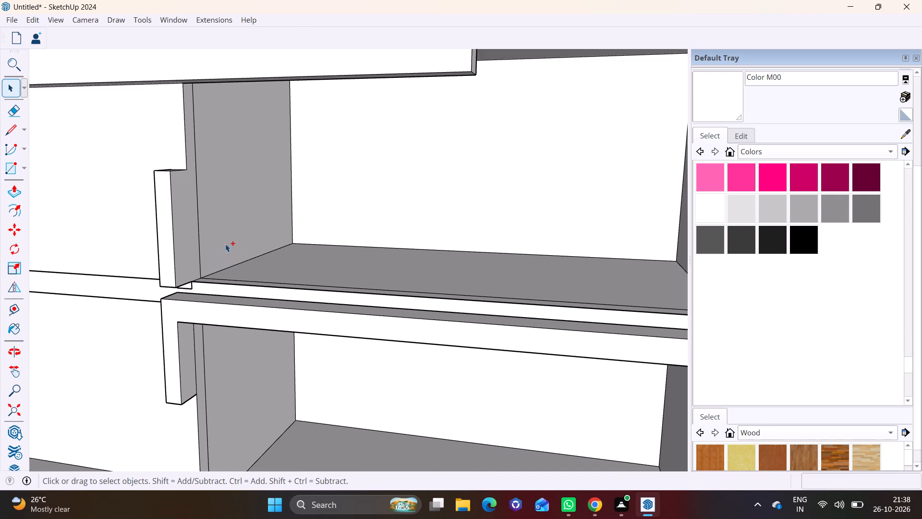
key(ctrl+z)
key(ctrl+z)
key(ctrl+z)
Draw a narrow upright rectangle about 3' tall and 6" wide on the wall beside the upper recess, starting just above the floor band.
scroll(184, 252, down, 1)
scroll(184, 252, up, 1)
scroll(185, 252, down, 1)
middle_drag(195, 252, 294, 238)
scroll(208, 253, up, 1)
scroll(250, 252, down, 1)
scroll(297, 237, down, 1)
scroll(218, 229, up, 1)
scroll(149, 210, down, 1)
click(26, 164)
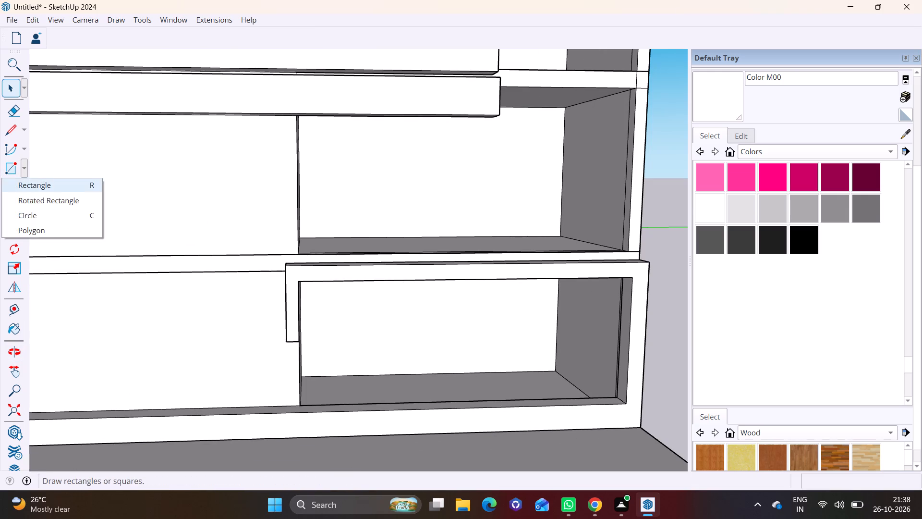
click(31, 190)
scroll(270, 219, up, 11)
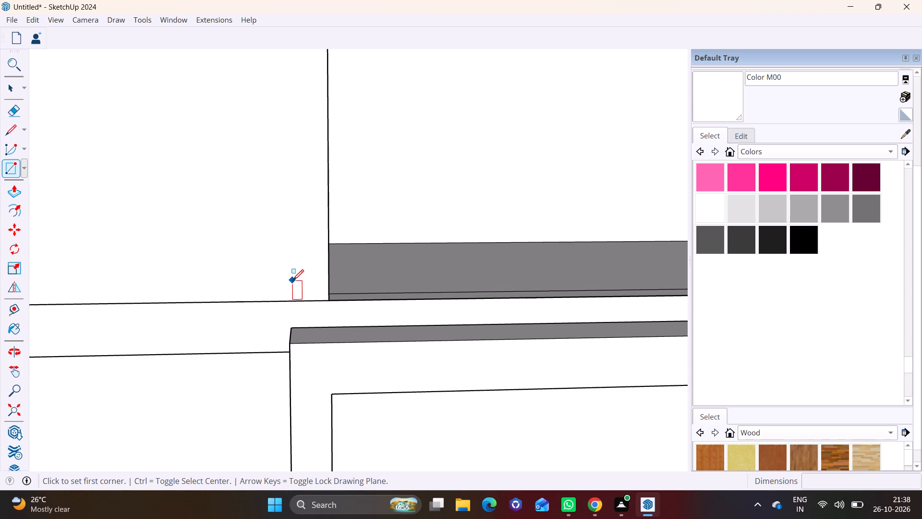
drag(292, 281, 297, 281)
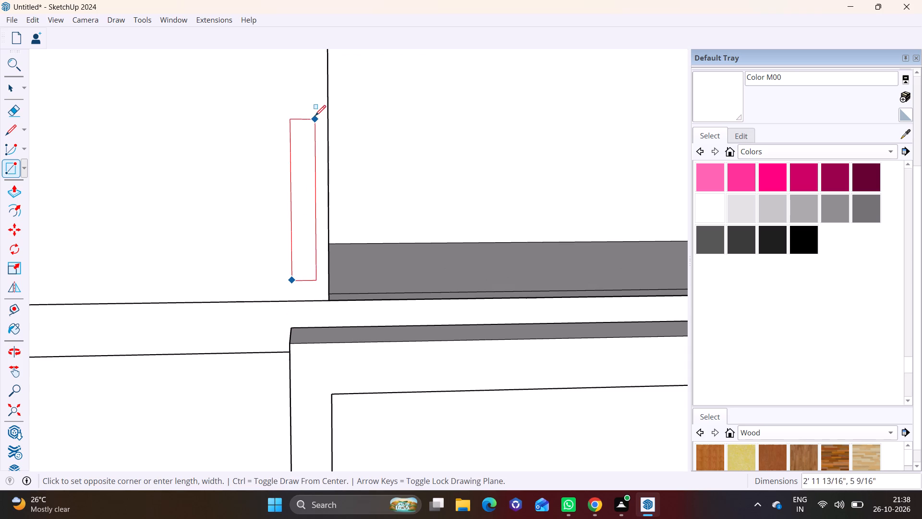
click(317, 106)
Pull the narrow rectangle out 1' 2 15/16" from the wall, level with the front of the frame below.
key(space)
click(294, 138)
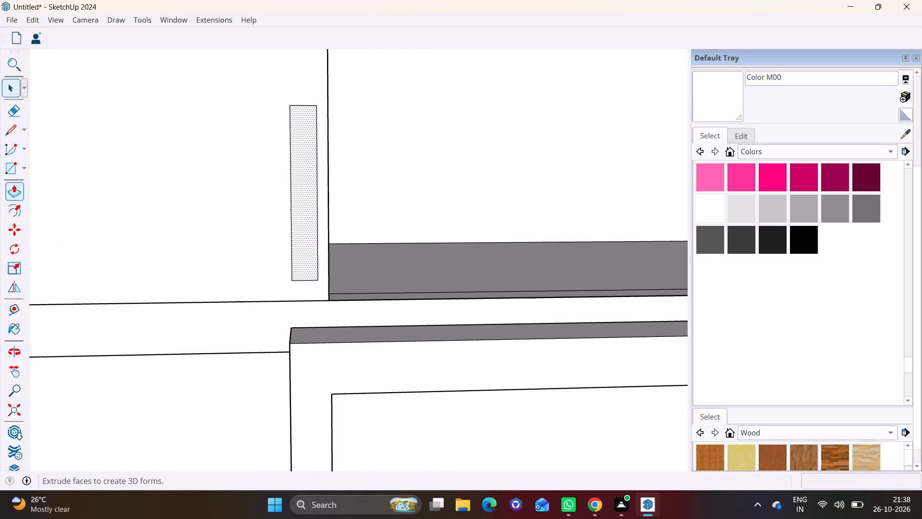
click(12, 193)
click(299, 228)
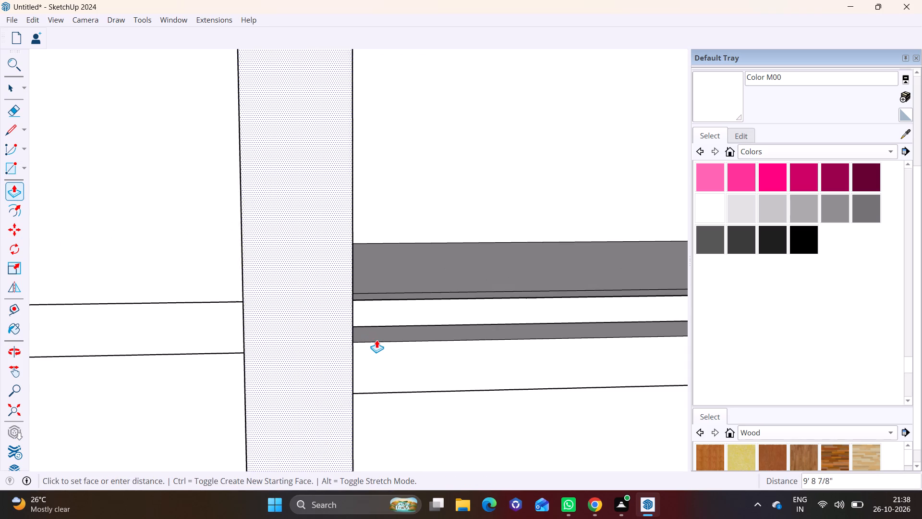
click(377, 344)
Pull the new upright's underside down about 4 3/4" and a further 2 11/16" towards the frame's top beam.
middle_drag(290, 272, 444, 289)
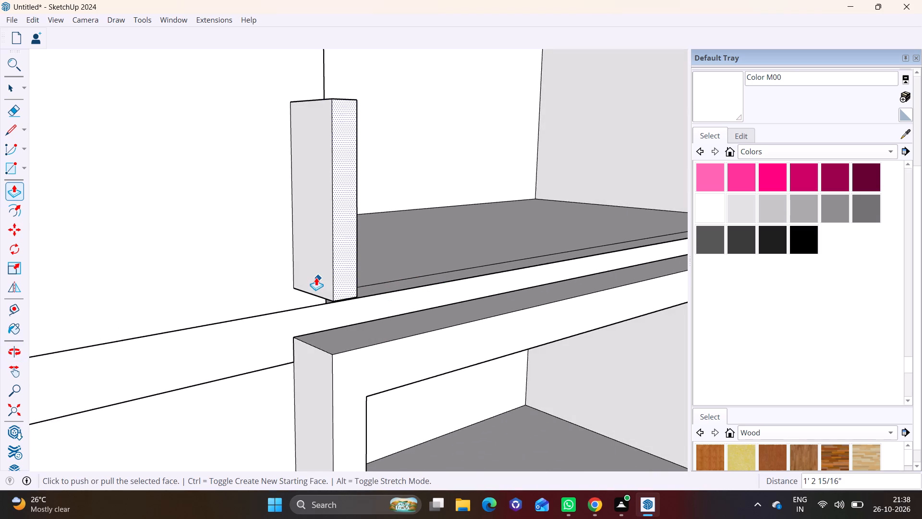
scroll(316, 277, down, 7)
middle_drag(334, 242, 168, 242)
scroll(250, 278, up, 3)
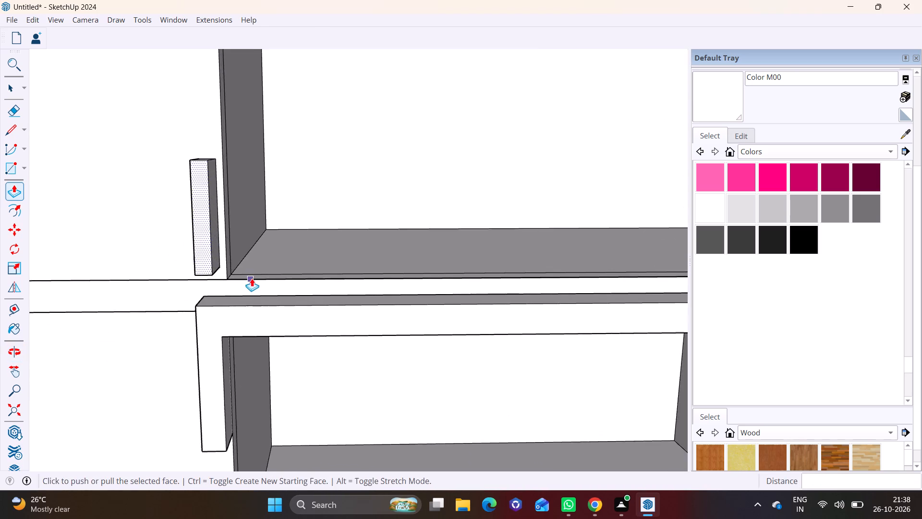
middle_drag(240, 275, 252, 194)
scroll(170, 215, up, 5)
middle_drag(239, 256, 241, 218)
key(space)
click(239, 220)
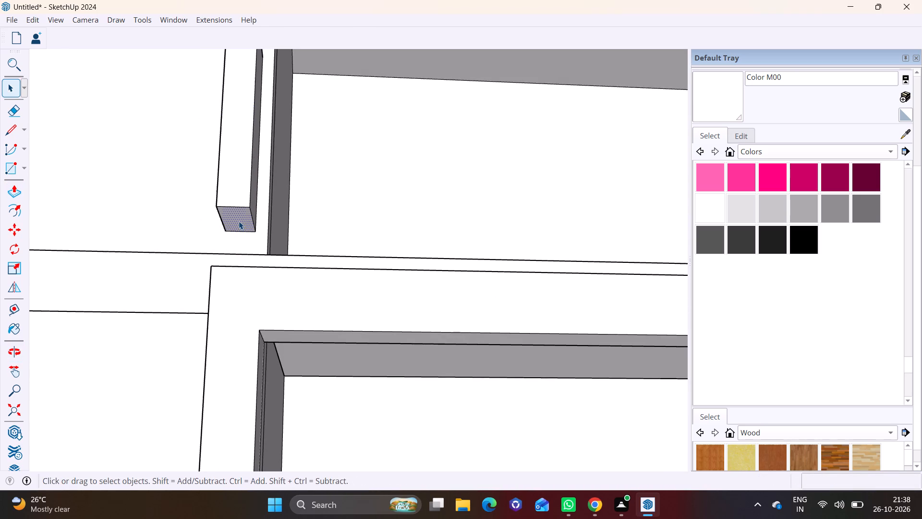
click(15, 184)
click(239, 225)
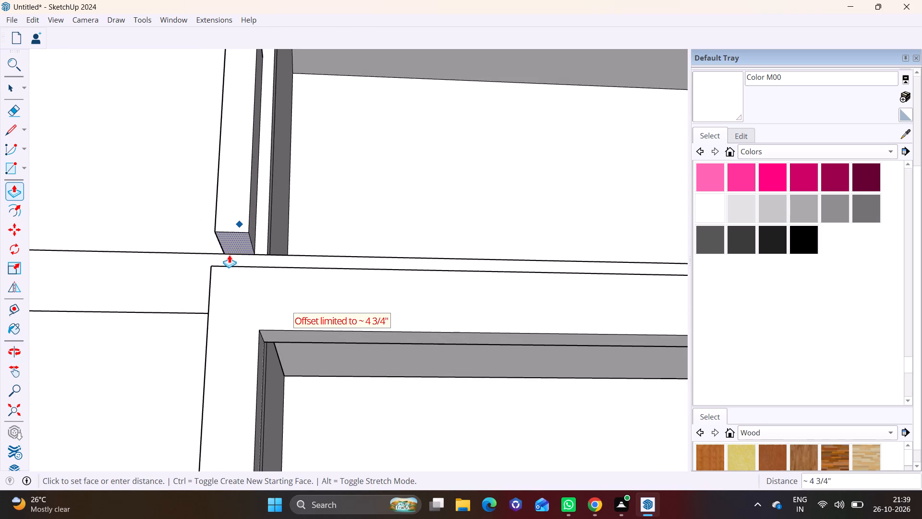
click(228, 259)
click(228, 244)
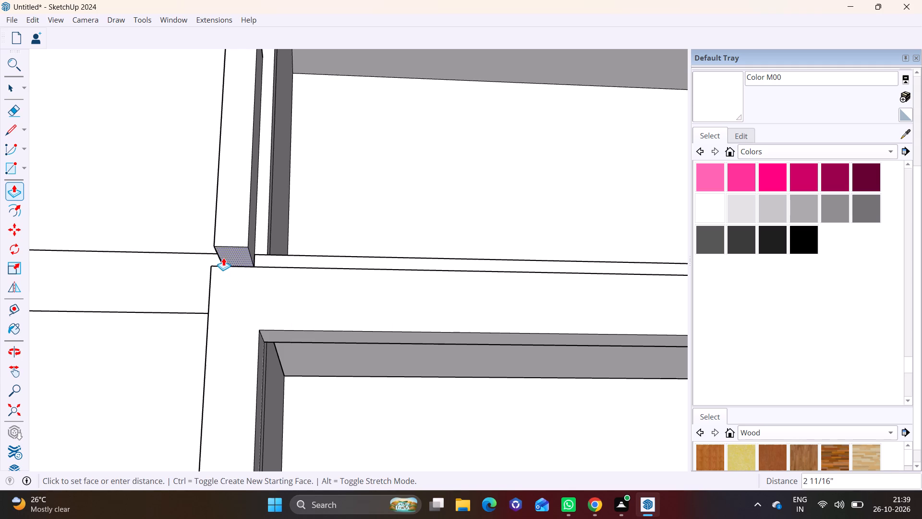
click(223, 258)
Extend the upright's underside down another 1 3/4" towards the top beam of the frame below.
middle_drag(228, 244, 235, 320)
scroll(232, 299, up, 5)
middle_drag(241, 257, 247, 191)
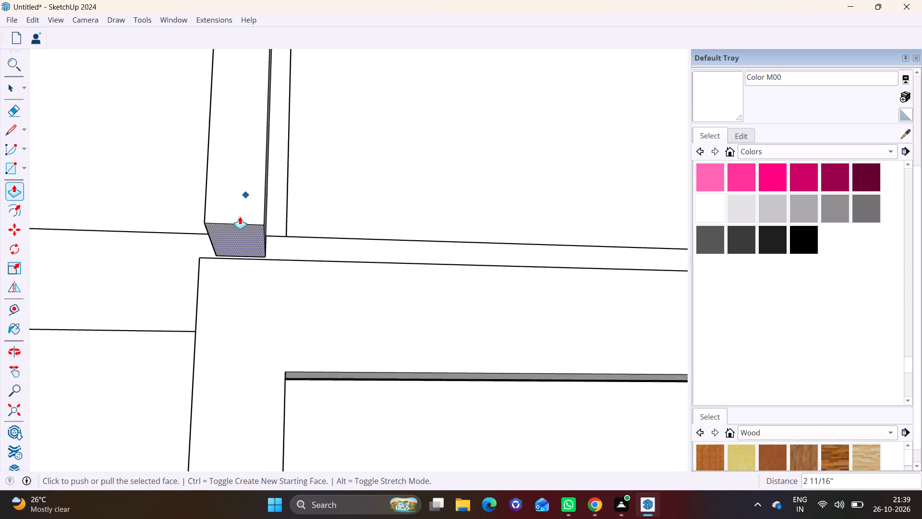
scroll(237, 225, up, 3)
click(237, 232)
click(237, 254)
Draw a 1' 2 15/16" line across the upright's inner side face near its base, marking off a small end face.
scroll(243, 249, down, 4)
middle_drag(243, 253, 238, 283)
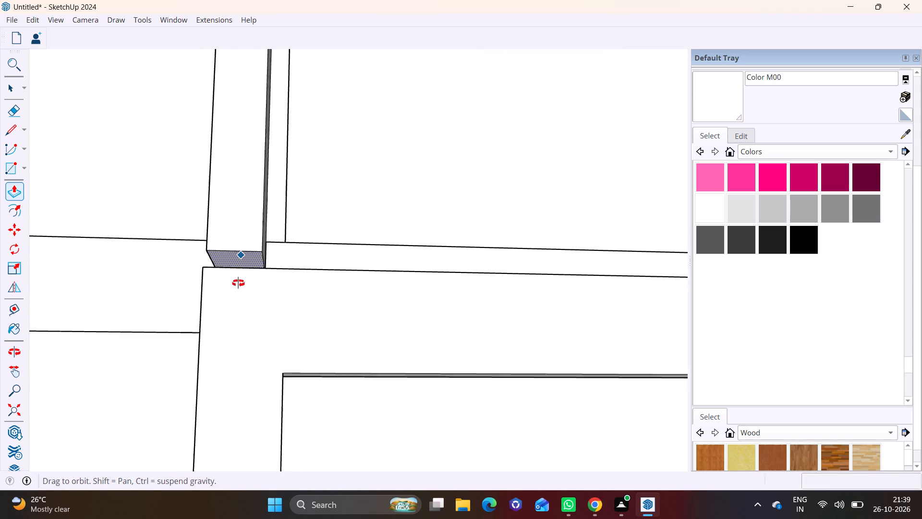
middle_drag(238, 283, 218, 364)
scroll(238, 283, down, 7)
middle_drag(256, 303, 84, 307)
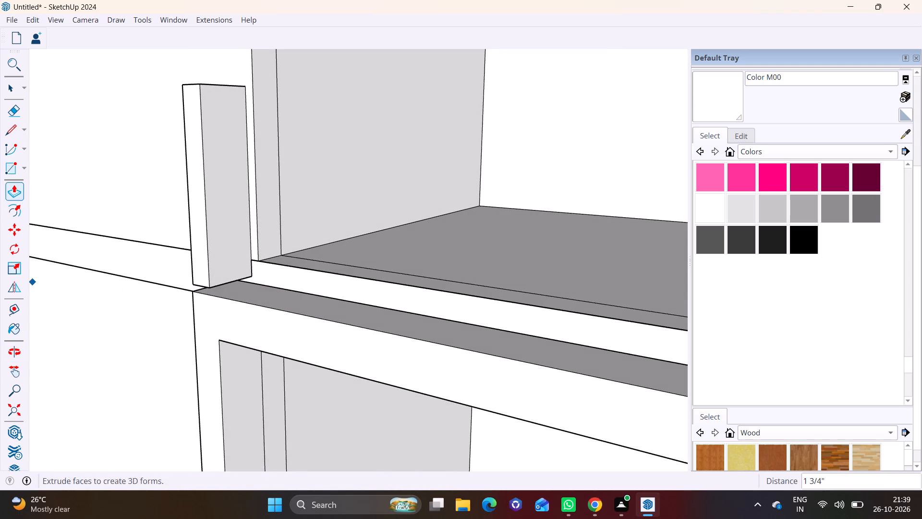
click(11, 129)
scroll(280, 230, up, 2)
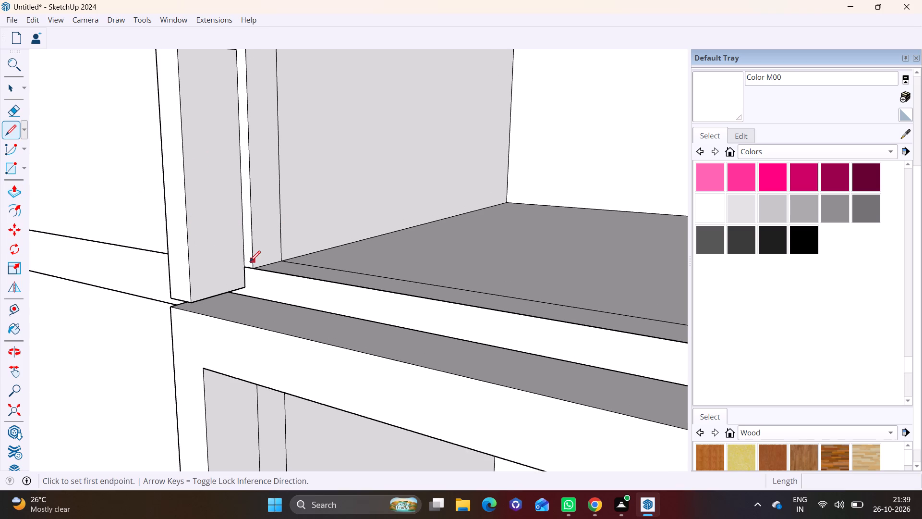
click(242, 253)
click(190, 262)
Pull the small end face out about 4' 4 1/2" along the upper recess as the start of a bottom rail.
key(space)
click(217, 281)
click(12, 189)
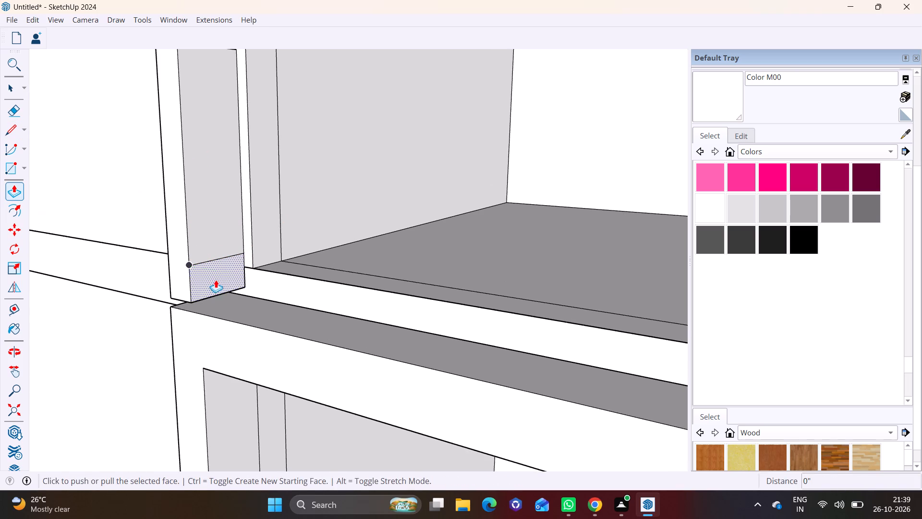
click(218, 279)
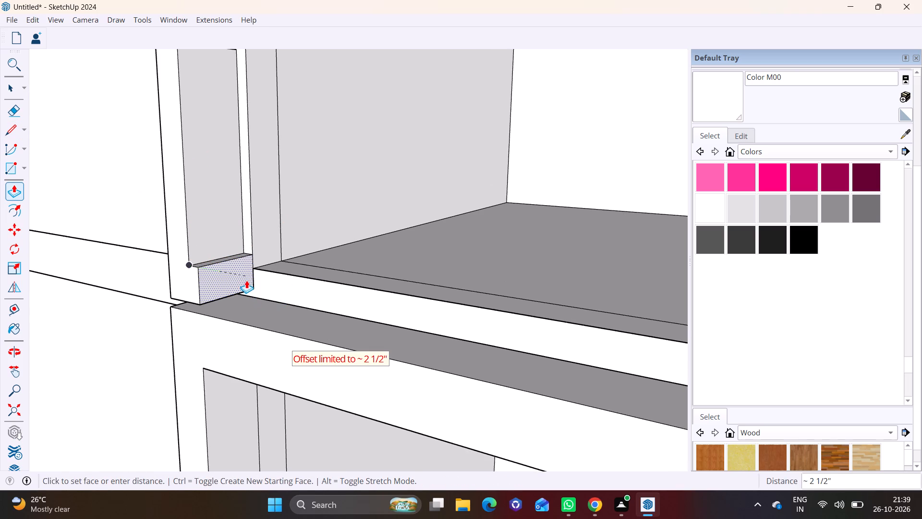
click(215, 273)
click(199, 274)
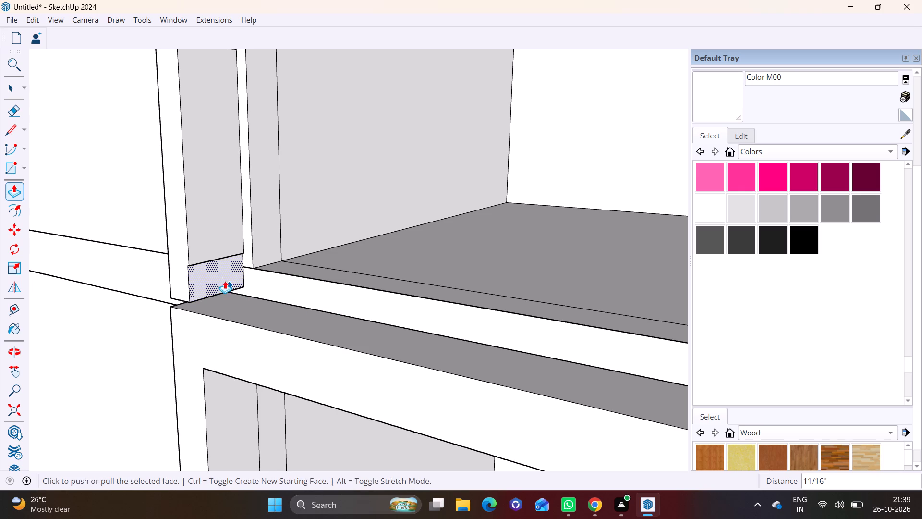
drag(216, 273, 427, 312)
drag(220, 277, 455, 344)
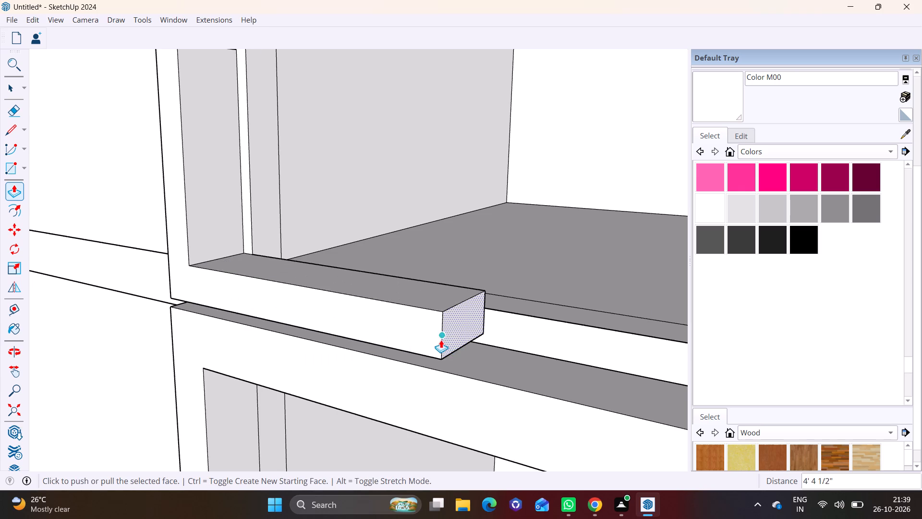
Extend the bottom rail's end face by about 8' 7 3/4" and a further 7' 10 7/16" to the building's corner.
scroll(441, 340, down, 11)
middle_drag(434, 346, 299, 282)
drag(312, 275, 546, 328)
scroll(547, 328, down, 8)
shift+middle_drag(548, 329, 345, 299)
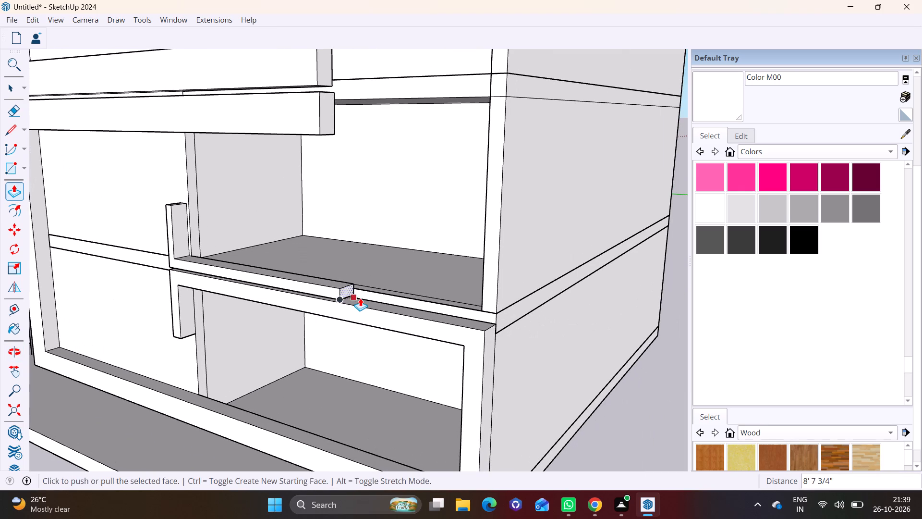
click(341, 289)
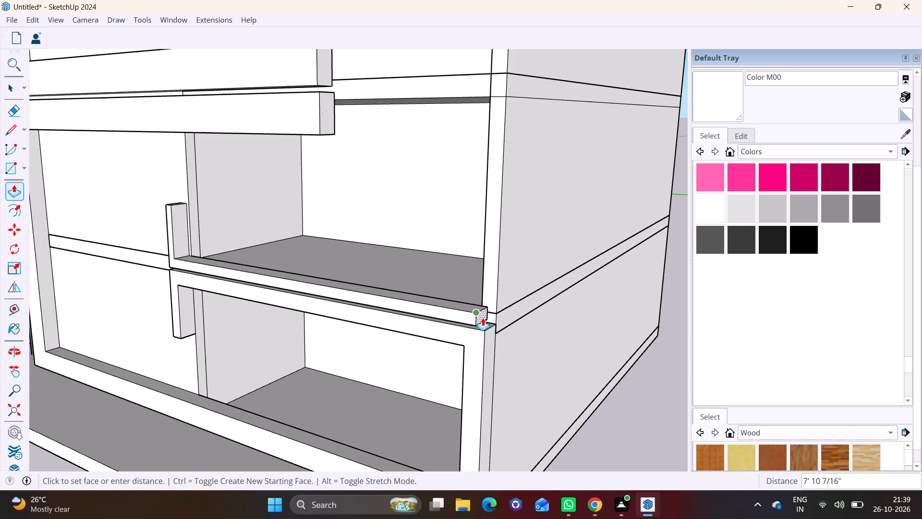
click(488, 336)
Draw a line about 1' 2 15/16" long across the bottom rail's top face near the building corner, marking off a small corner face.
scroll(484, 322, up, 7)
middle_drag(451, 299, 447, 377)
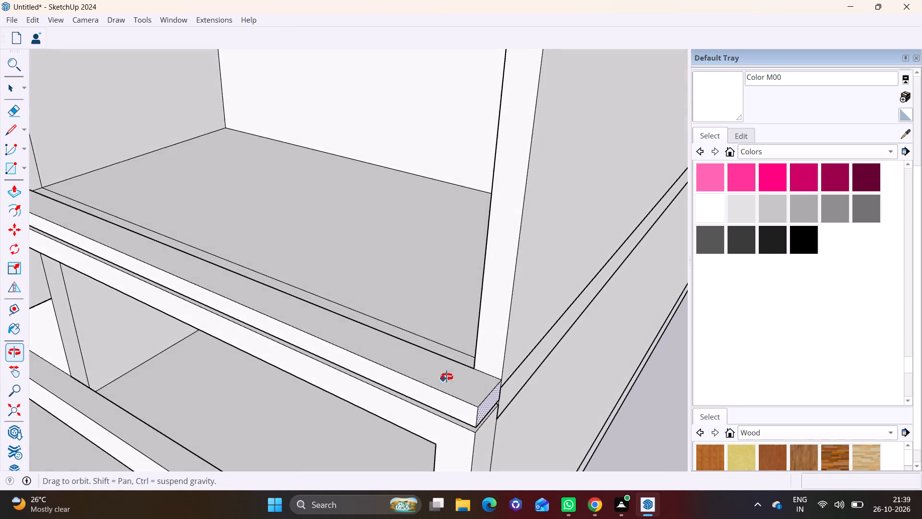
middle_drag(447, 377, 447, 377)
shift+middle_drag(455, 358, 447, 287)
click(10, 130)
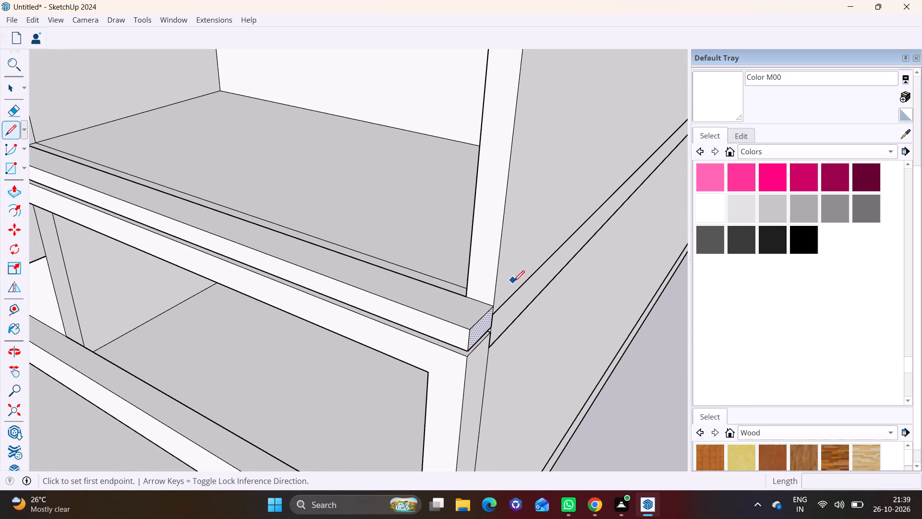
click(465, 298)
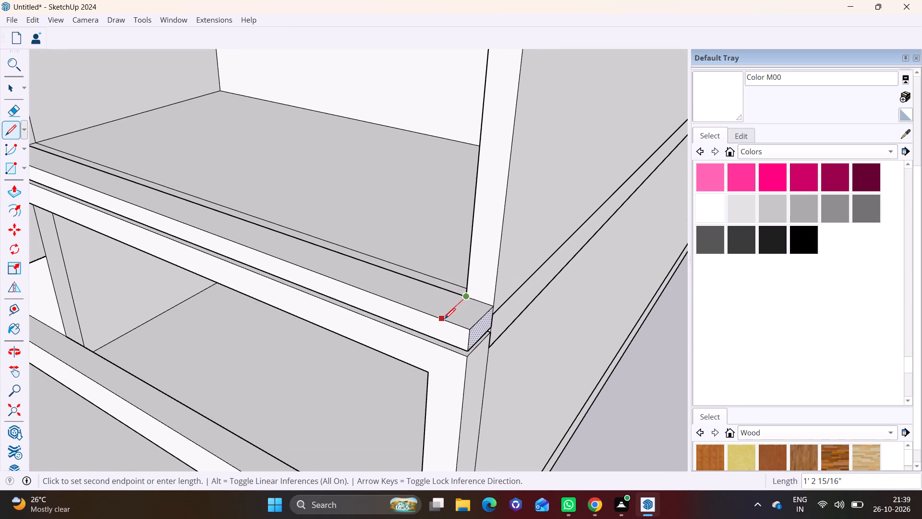
click(446, 319)
Pull the small corner face up from the bottom rail by about 2' 13/16" to start the corner upright.
key(space)
click(465, 317)
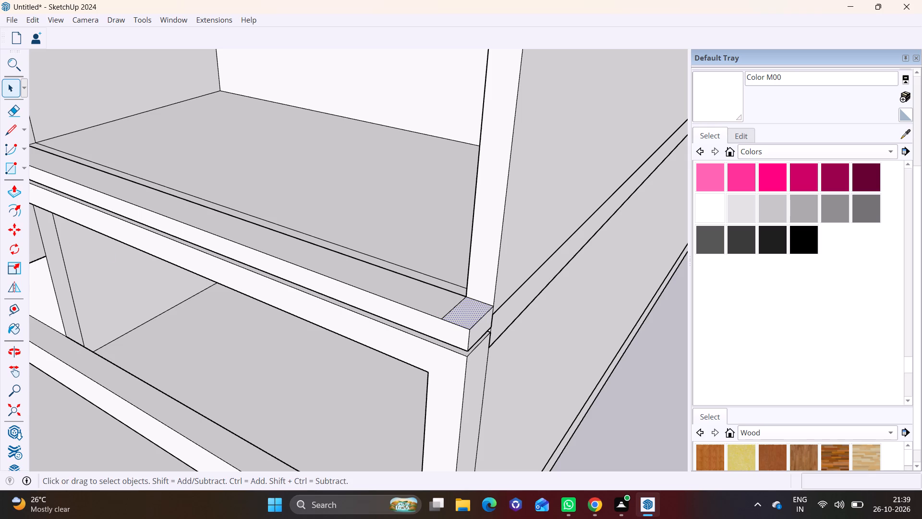
click(7, 190)
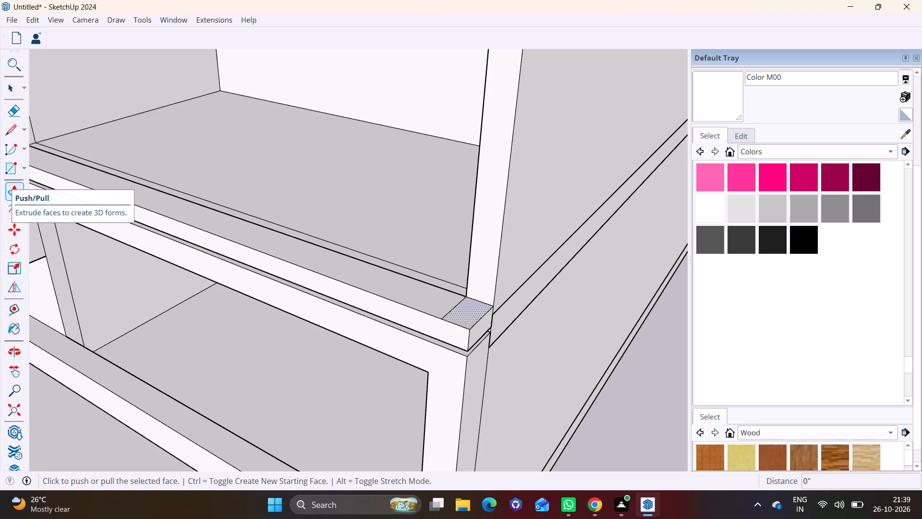
click(461, 311)
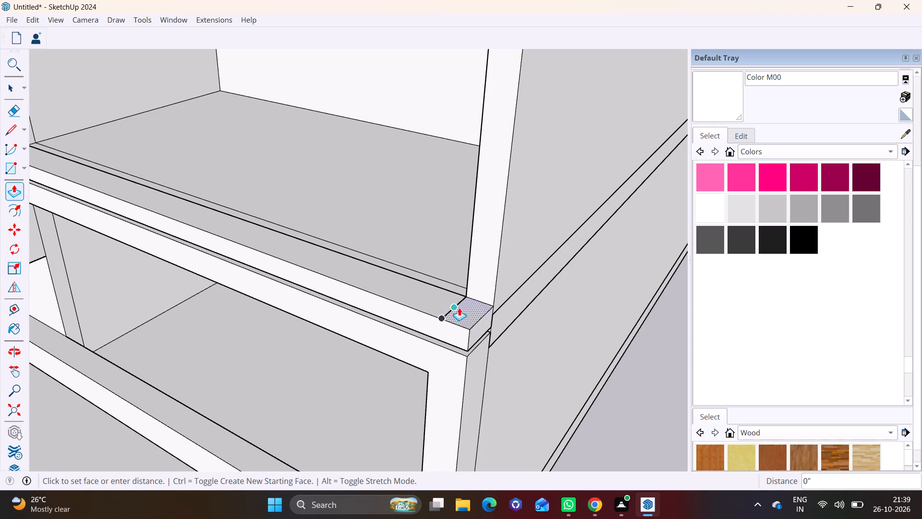
drag(462, 312, 461, 293)
click(465, 322)
scroll(452, 250, down, 2)
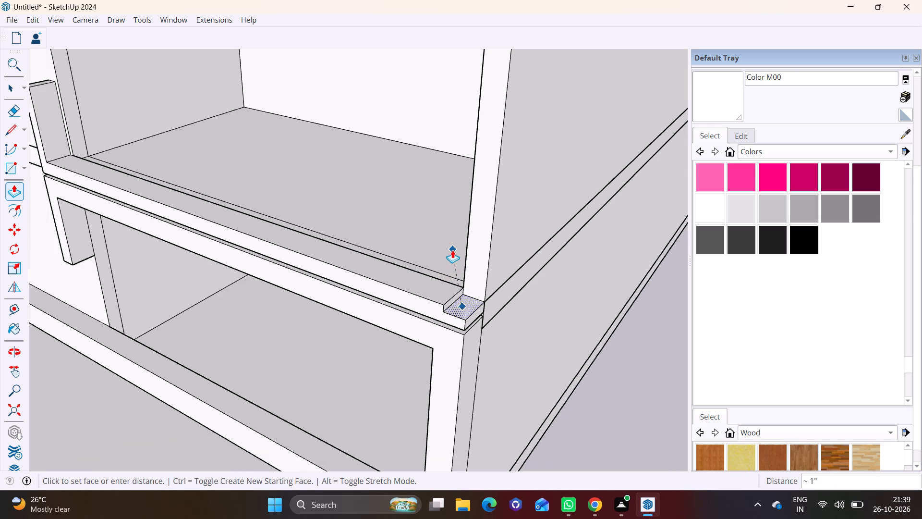
scroll(452, 250, down, 4)
shift+middle_drag(452, 251, 445, 310)
drag(454, 344, 455, 290)
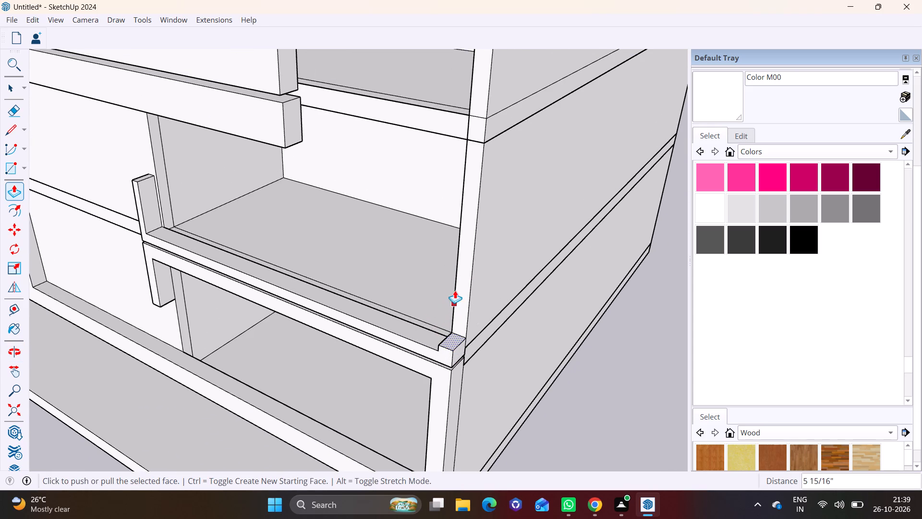
drag(455, 290, 455, 273)
drag(455, 341, 445, 230)
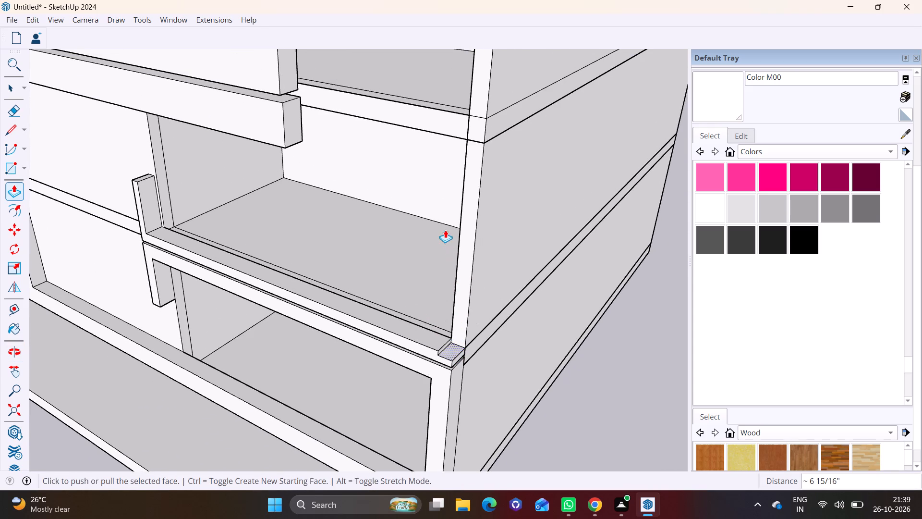
drag(450, 350, 452, 227)
drag(451, 349, 448, 257)
scroll(433, 319, up, 8)
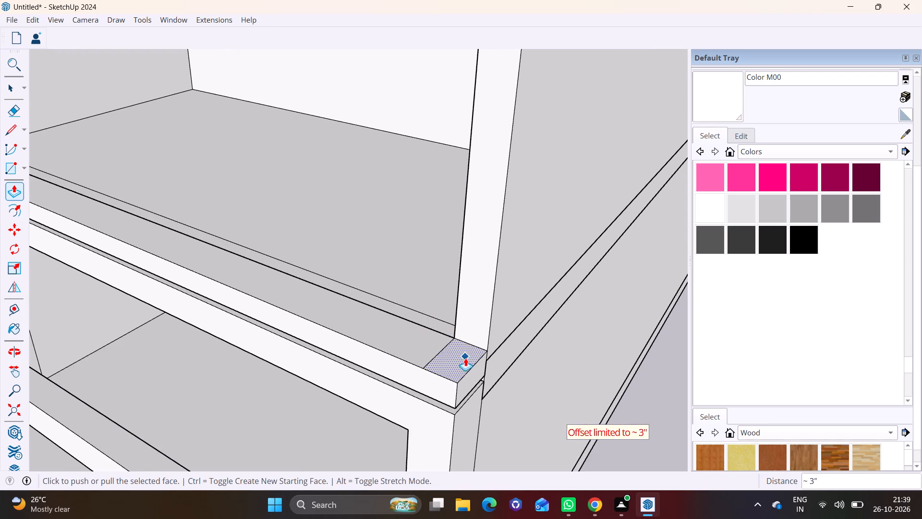
drag(465, 358, 467, 265)
Extend the corner upright's top face upward by about another 7' 9 11/16" along the upper recess.
scroll(465, 261, down, 5)
middle_drag(459, 260, 442, 375)
scroll(442, 375, down, 10)
middle_drag(448, 357, 547, 250)
scroll(545, 253, up, 1)
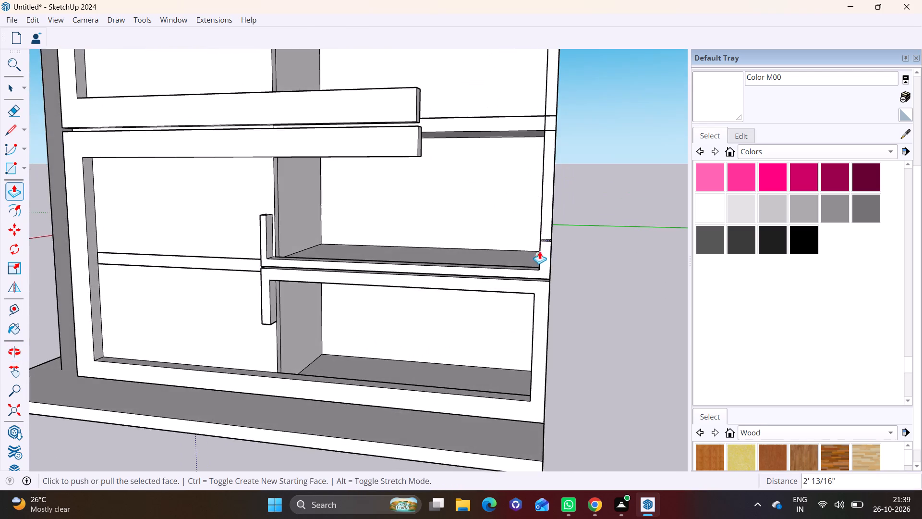
scroll(538, 251, down, 4)
drag(545, 245, 546, 171)
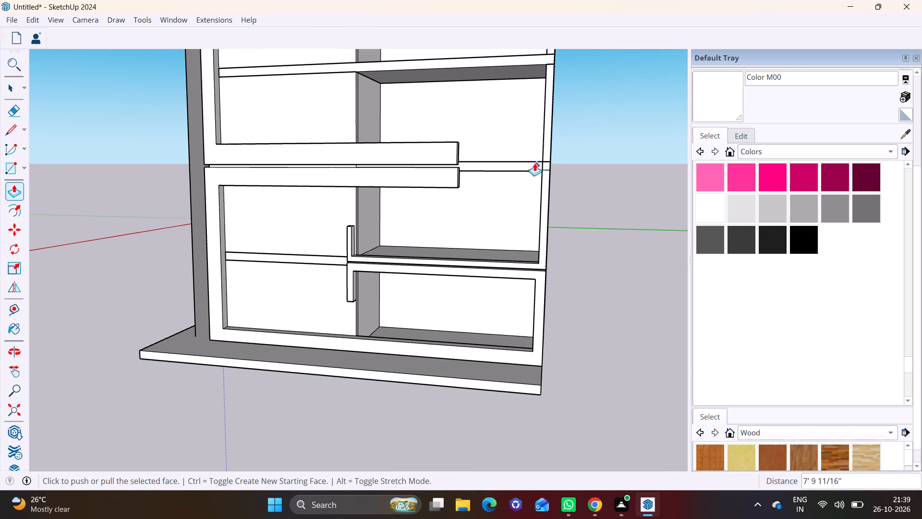
Raise the corner upright's top face by about a further 5' 4 5/8", past the floor slab above the recess.
scroll(533, 162, up, 5)
middle_click(555, 172)
middle_drag(551, 178, 518, 236)
scroll(517, 237, up, 4)
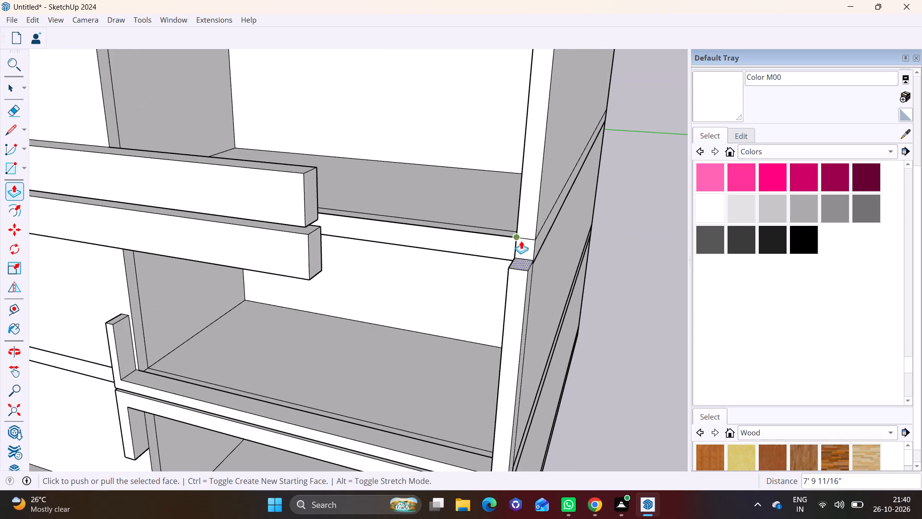
drag(525, 265, 535, 129)
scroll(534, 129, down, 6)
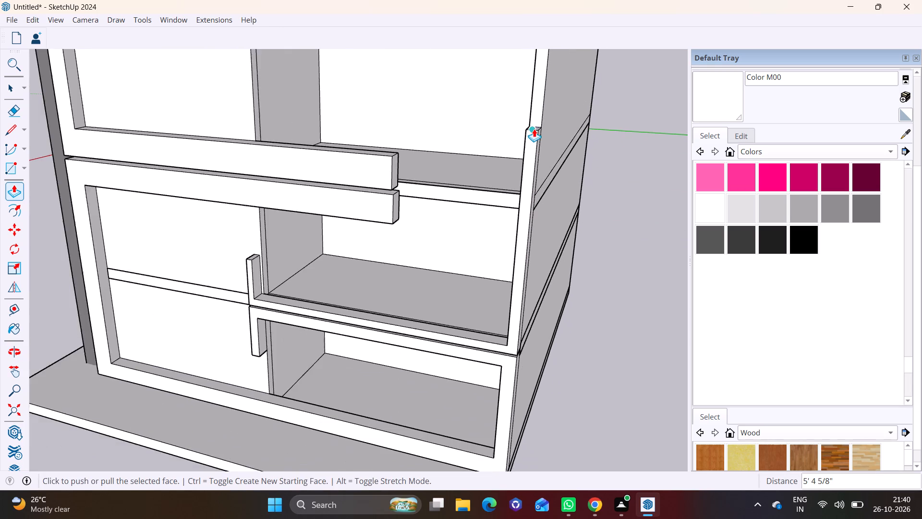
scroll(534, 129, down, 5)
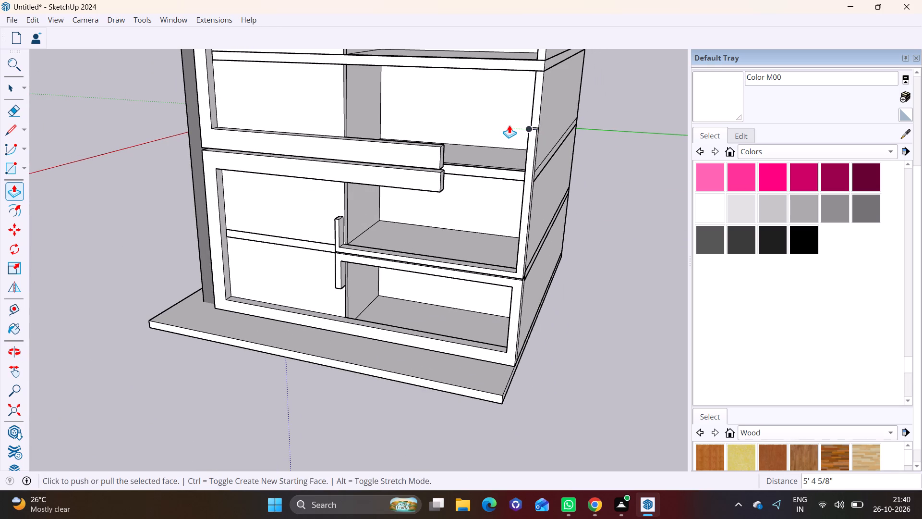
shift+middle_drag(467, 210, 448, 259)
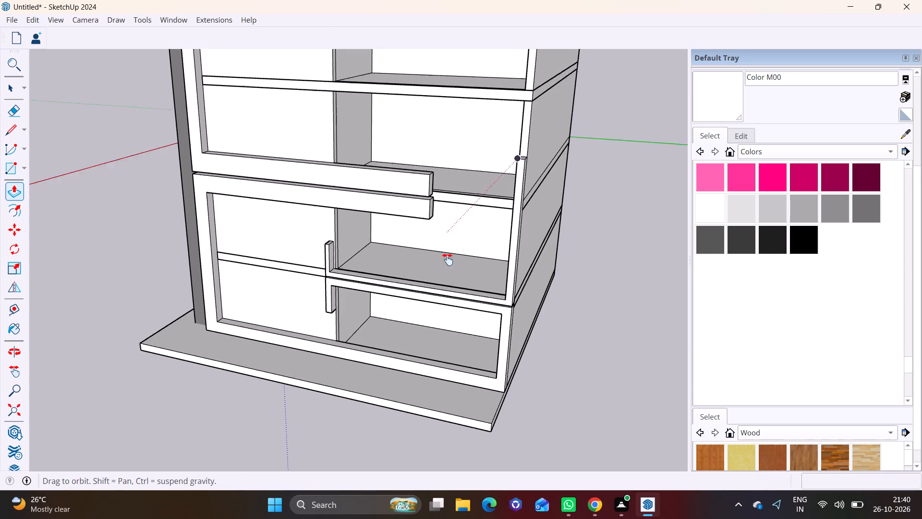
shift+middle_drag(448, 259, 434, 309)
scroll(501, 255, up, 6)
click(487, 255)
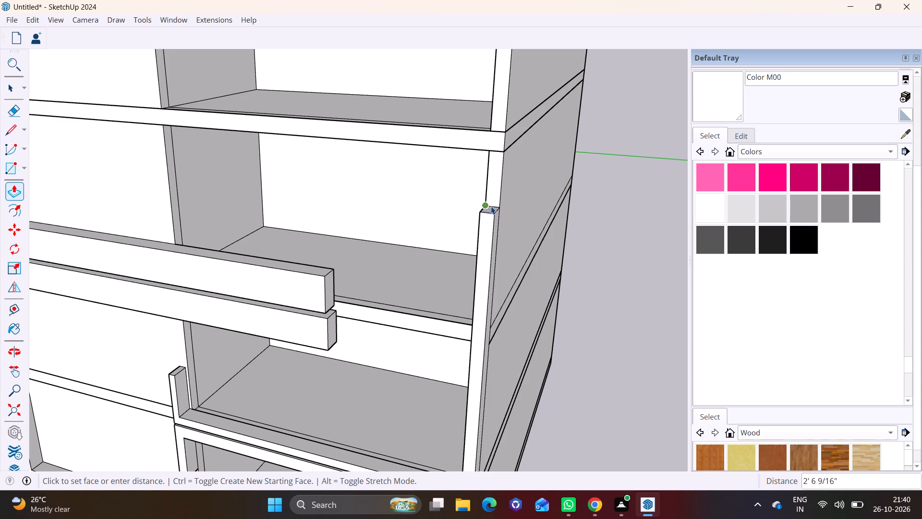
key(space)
Examine the side elevation from several angles, comparing the new corner upright's height with the floor slabs and frames above.
scroll(425, 333, down, 2)
middle_drag(426, 331, 529, 250)
scroll(399, 286, down, 4)
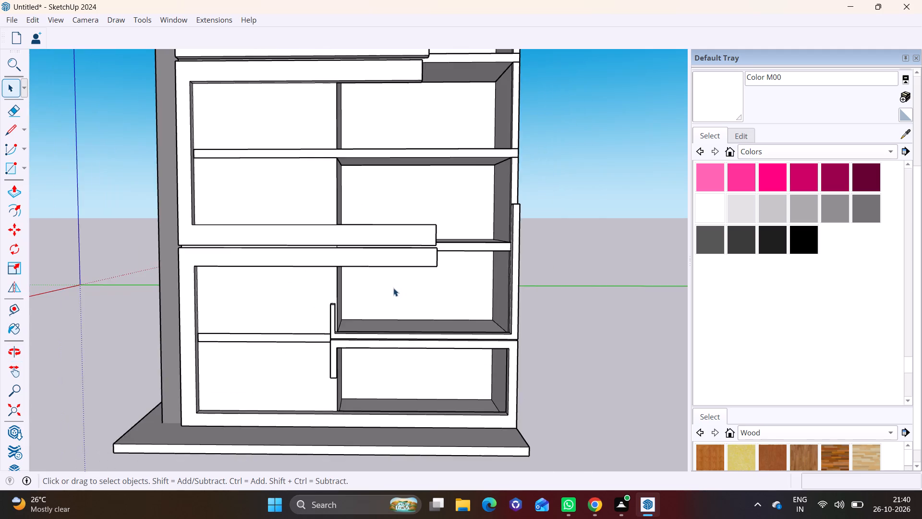
scroll(393, 288, down, 3)
shift+middle_drag(374, 287, 314, 347)
middle_drag(409, 364, 425, 341)
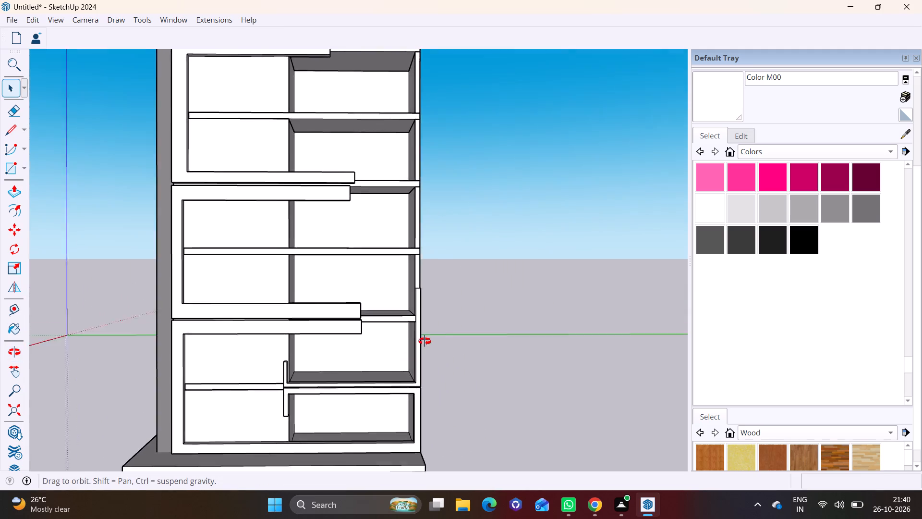
middle_drag(425, 341, 426, 338)
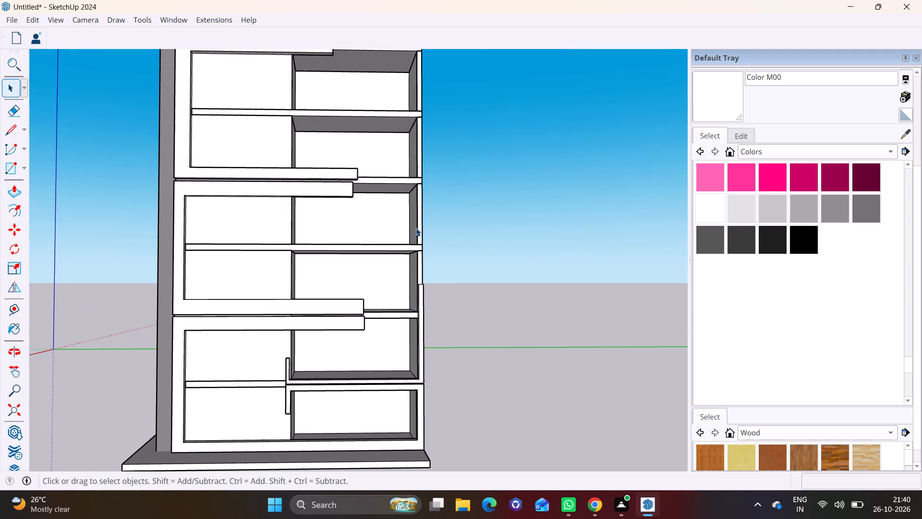
middle_drag(416, 228, 396, 300)
scroll(412, 354, up, 5)
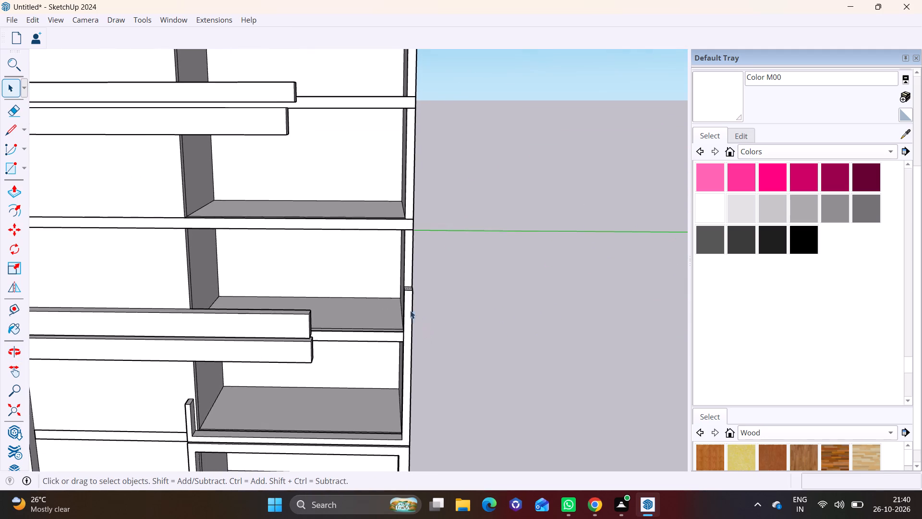
middle_drag(399, 307, 377, 299)
shift+scroll(378, 300, up, 1)
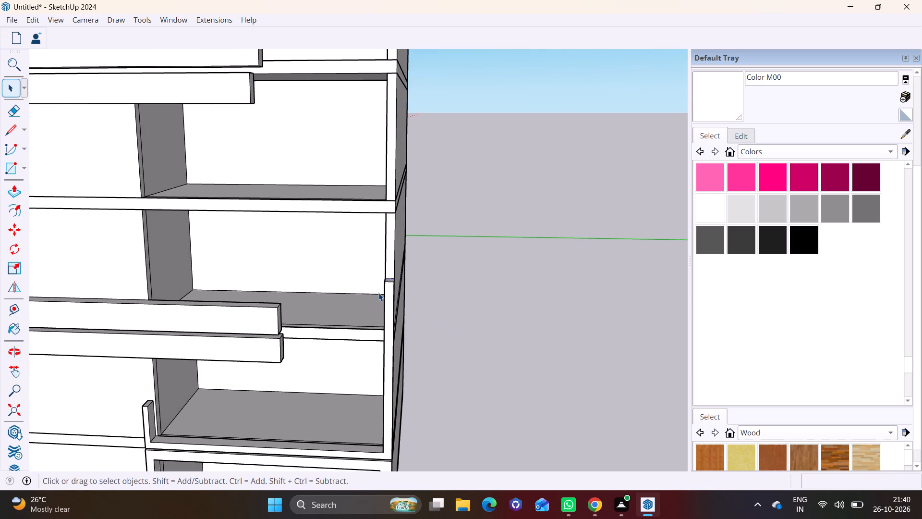
scroll(378, 293, down, 2)
middle_drag(378, 293, 346, 301)
scroll(362, 300, down, 3)
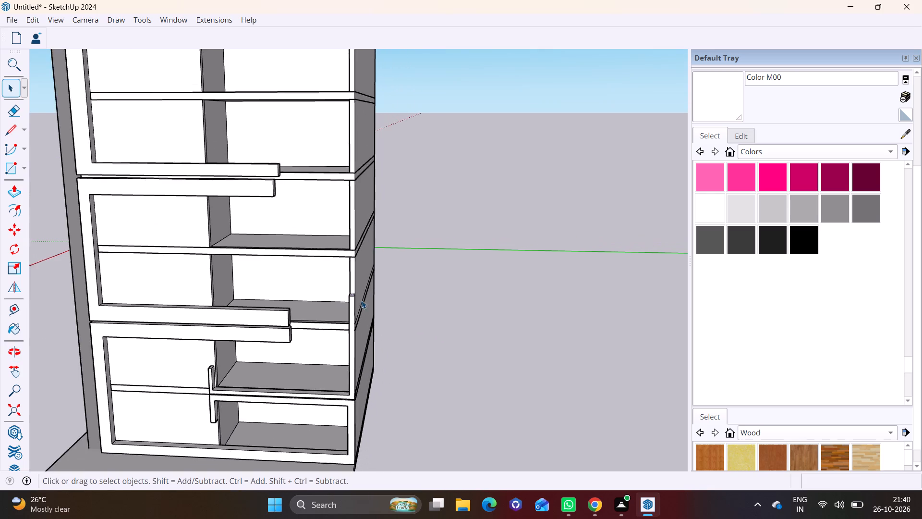
scroll(362, 300, down, 2)
middle_drag(369, 307, 400, 277)
scroll(351, 294, up, 2)
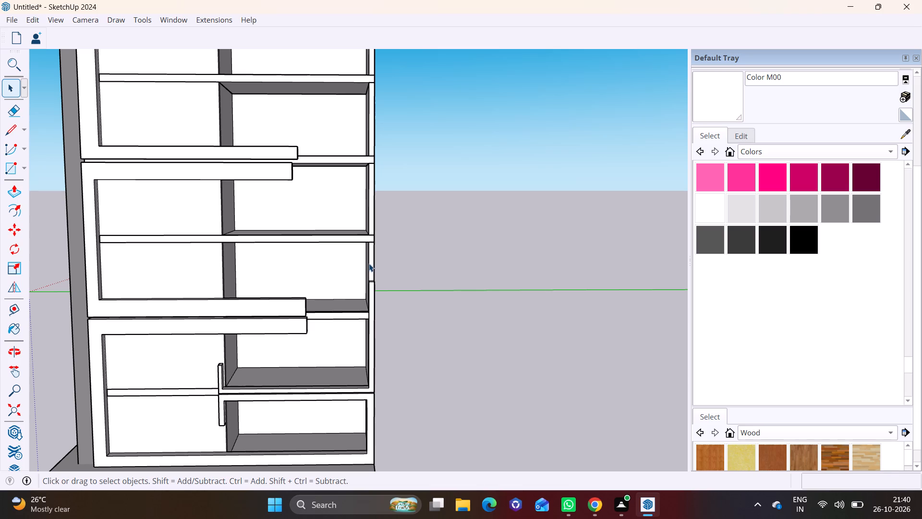
scroll(280, 229, down, 5)
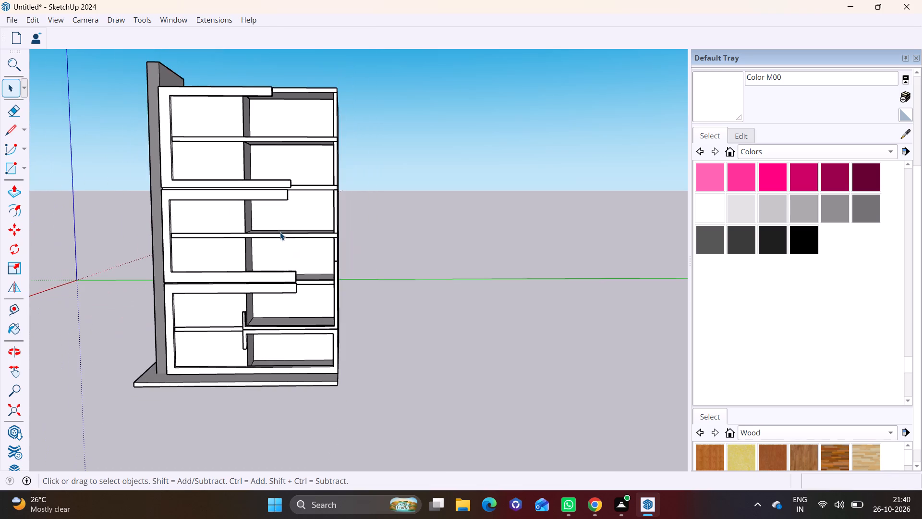
shift+middle_drag(266, 254, 257, 269)
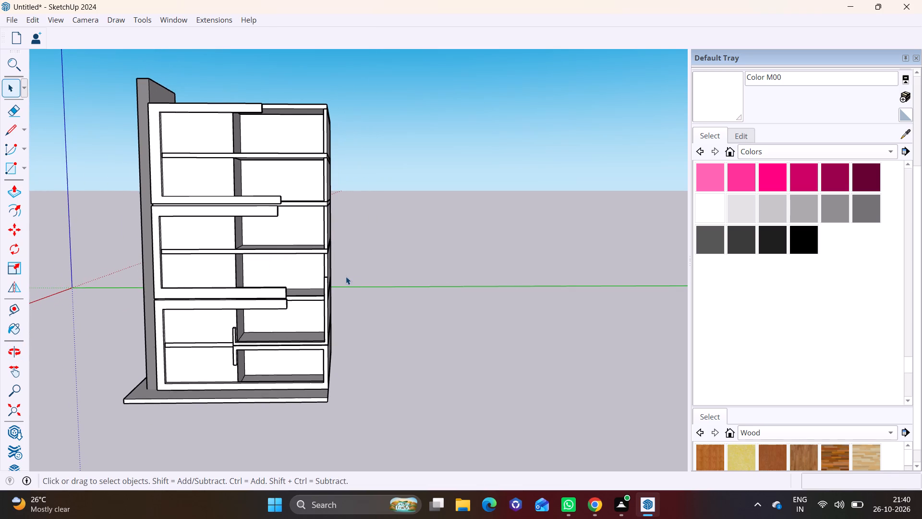
Extend the corner upright's top face up by about 5' 9 13/16" to the next floor slab.
scroll(339, 274, up, 10)
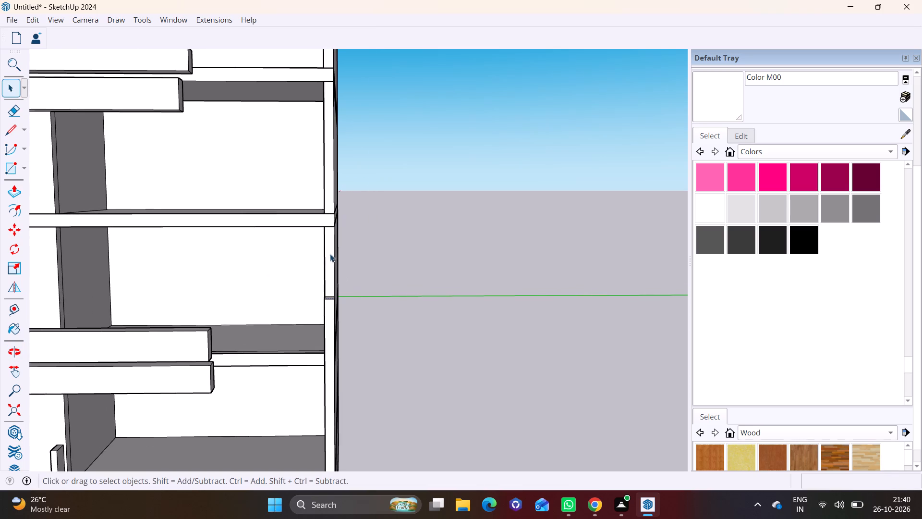
scroll(330, 301, up, 4)
click(15, 186)
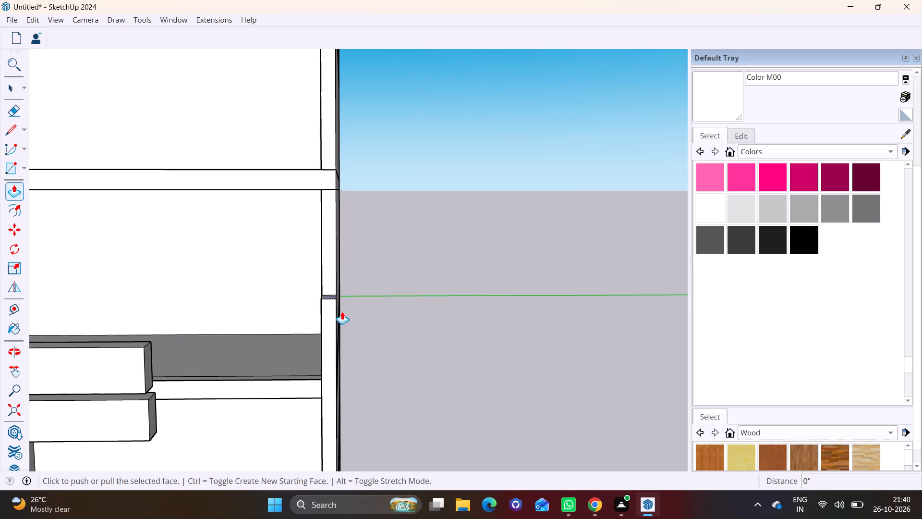
click(331, 297)
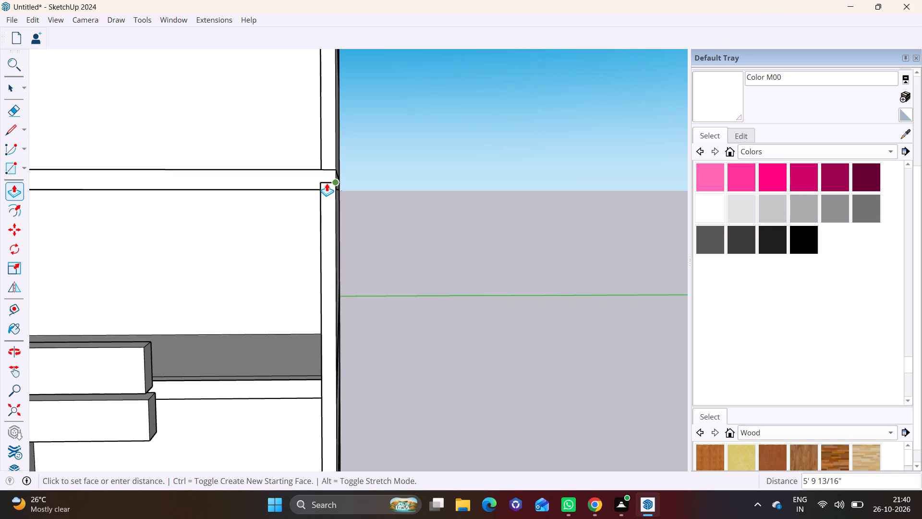
click(327, 183)
Pull the corner upright's inner side face about 1' 3 7/8" towards the recess to widen the upright.
scroll(279, 315, down, 3)
middle_drag(298, 296, 409, 277)
middle_drag(405, 318, 418, 237)
scroll(405, 318, up, 1)
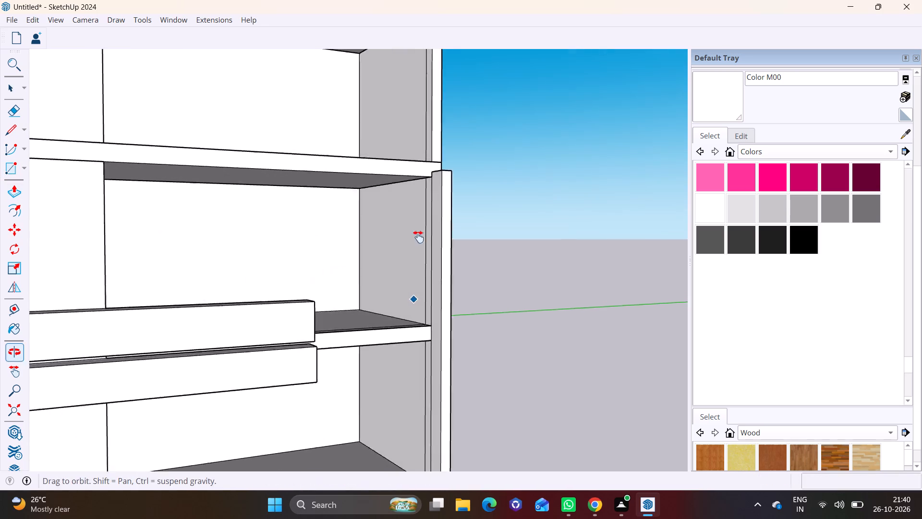
middle_drag(418, 237, 407, 204)
key(space)
click(425, 262)
click(11, 192)
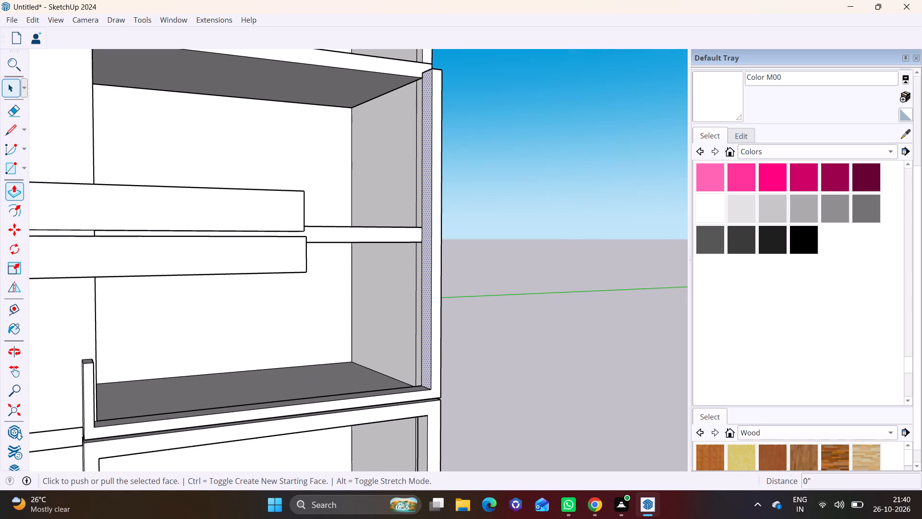
click(426, 305)
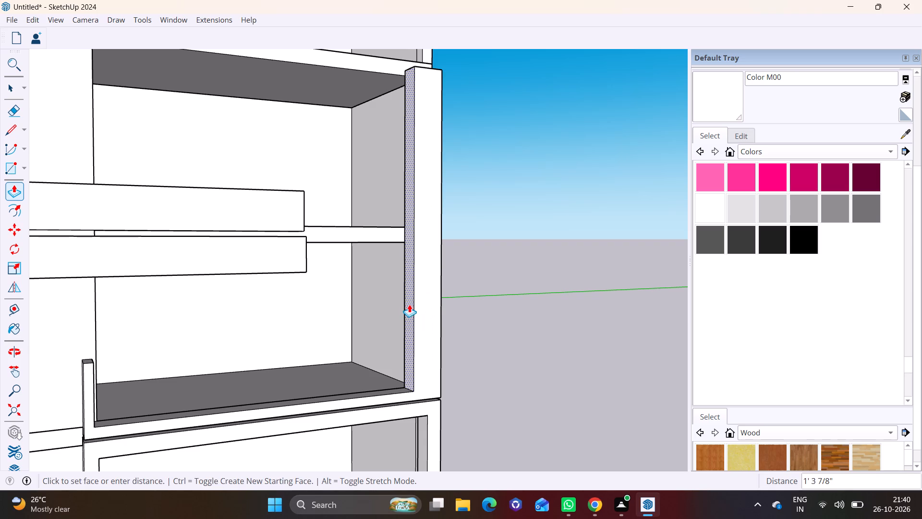
click(409, 304)
key(space)
Pull the top face of the frame's bottom beam up by about 1' 3" to thicken it below the recess.
middle_drag(185, 410, 94, 423)
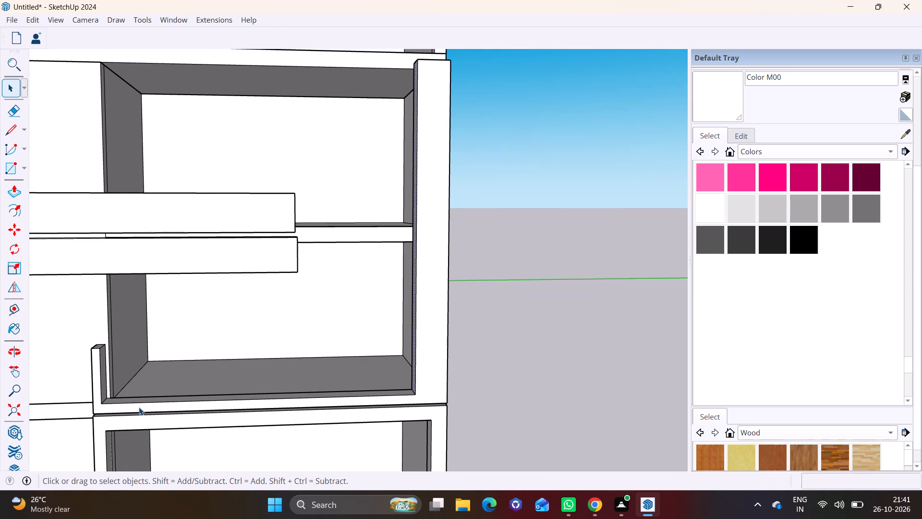
click(141, 400)
click(12, 192)
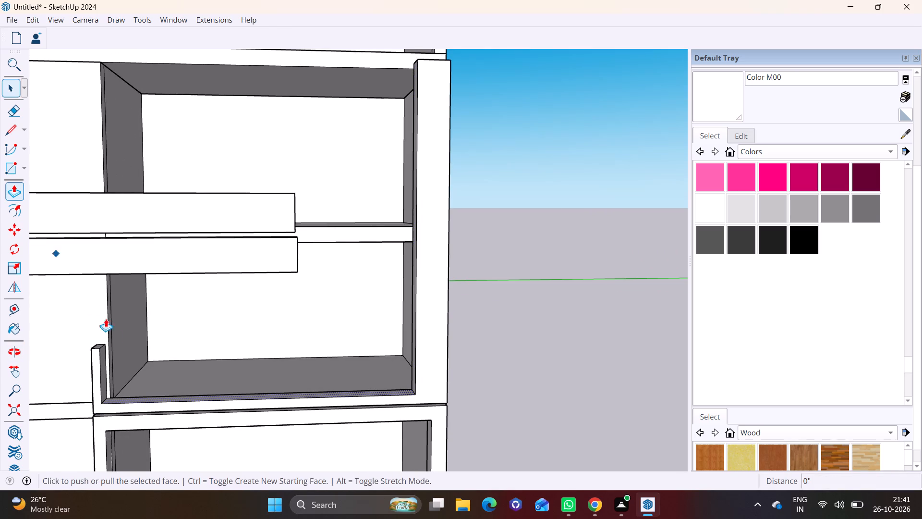
click(144, 399)
click(149, 378)
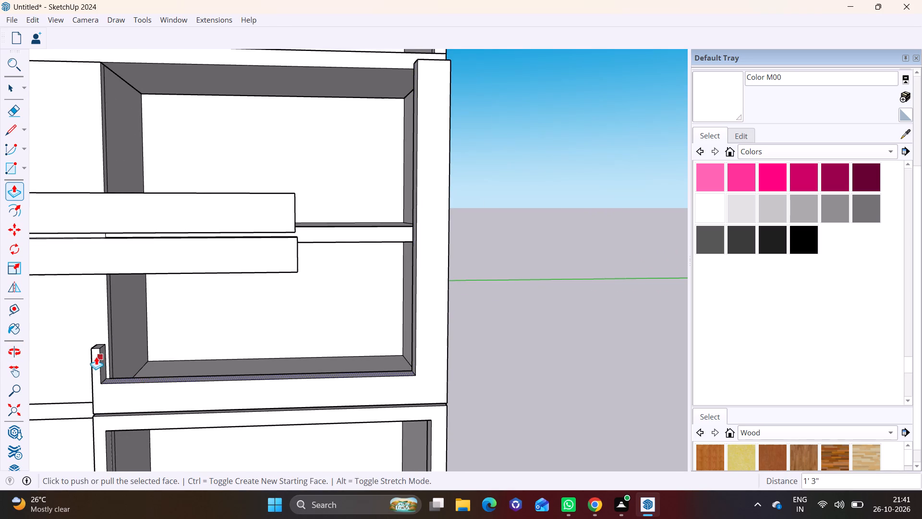
Push the bottom beam's top face back down by about 8 3/4".
scroll(96, 357, up, 4)
middle_drag(96, 355, 70, 320)
scroll(96, 331, up, 3)
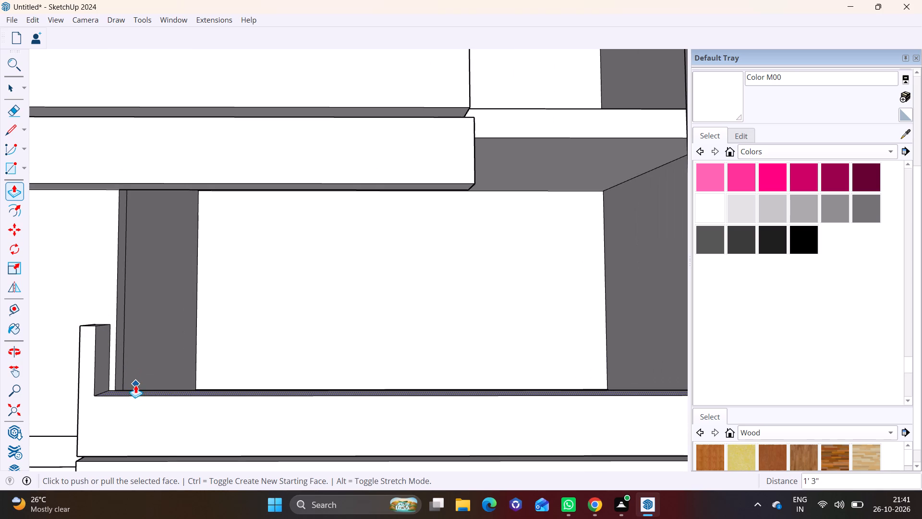
click(135, 388)
click(133, 413)
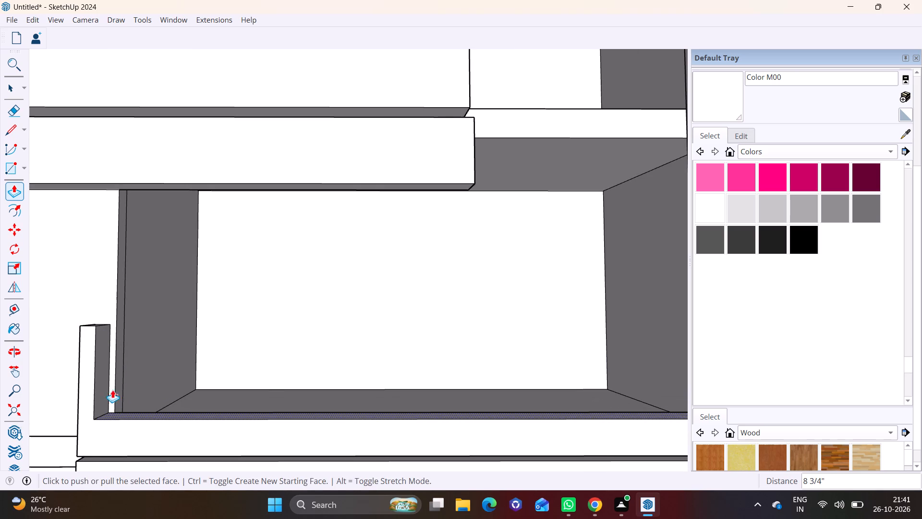
Pull the short upright's inner side face about 2 1/2" towards the recess, at the bottom beam's far end.
key(space)
click(104, 378)
click(6, 189)
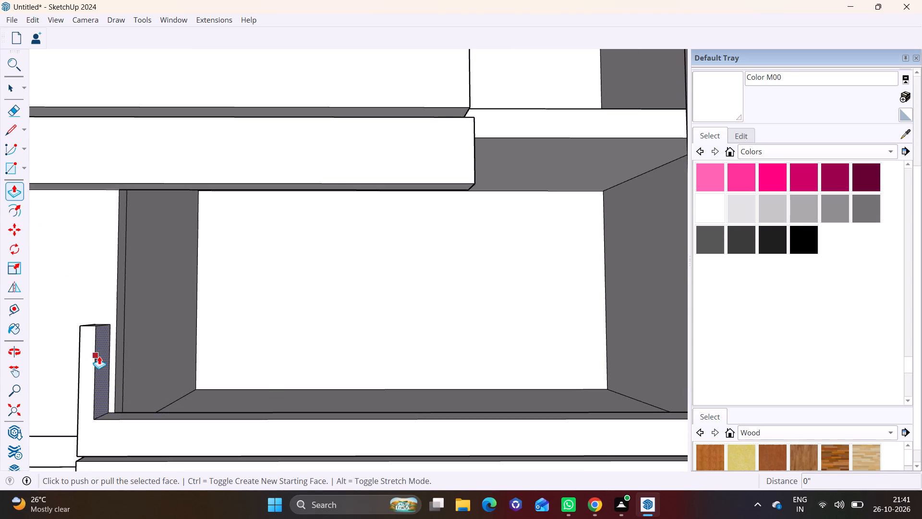
click(100, 356)
click(107, 353)
Draw a line across the corner upright's inner side face just below its top, marking off a beam-end face.
scroll(127, 353, down, 11)
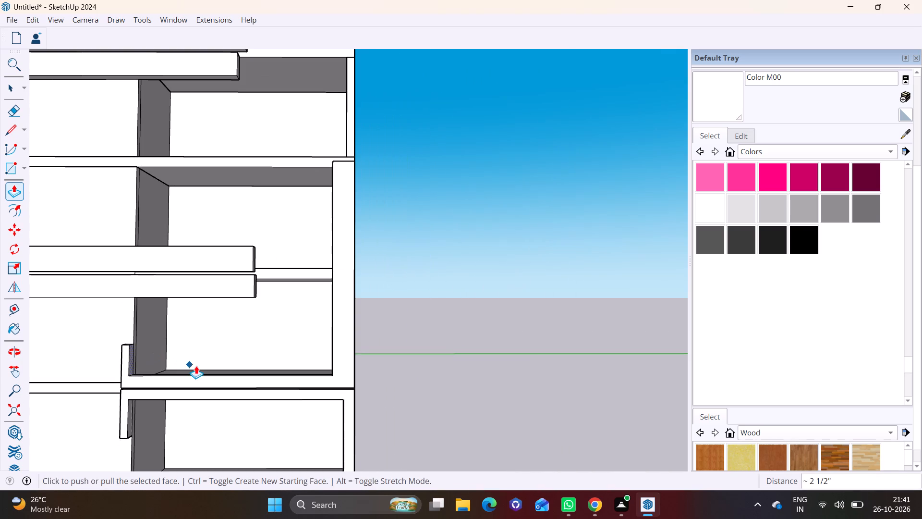
shift+middle_drag(204, 338, 252, 417)
scroll(377, 311, down, 3)
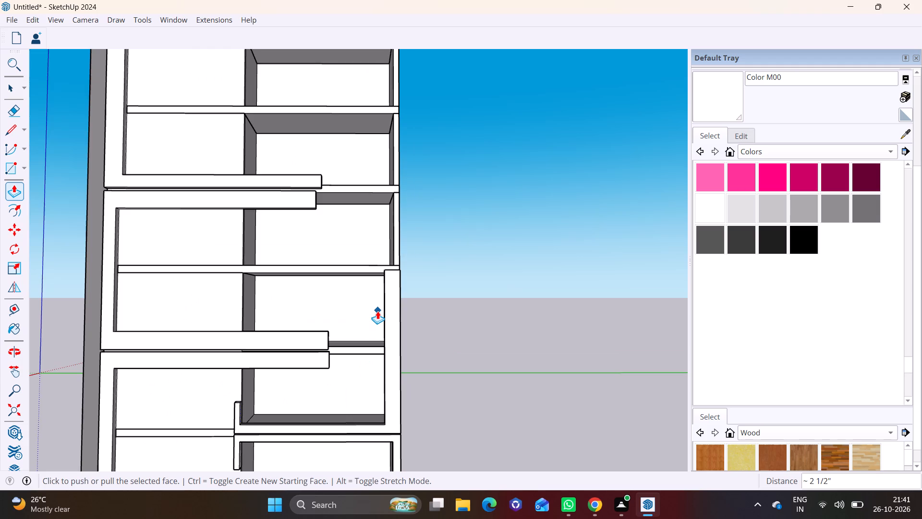
shift+middle_drag(377, 311, 400, 289)
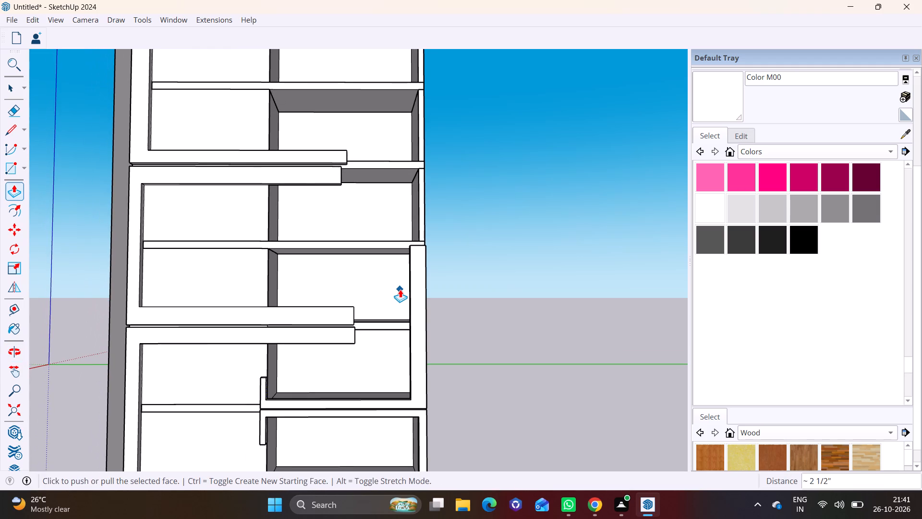
shift+middle_drag(400, 289, 396, 309)
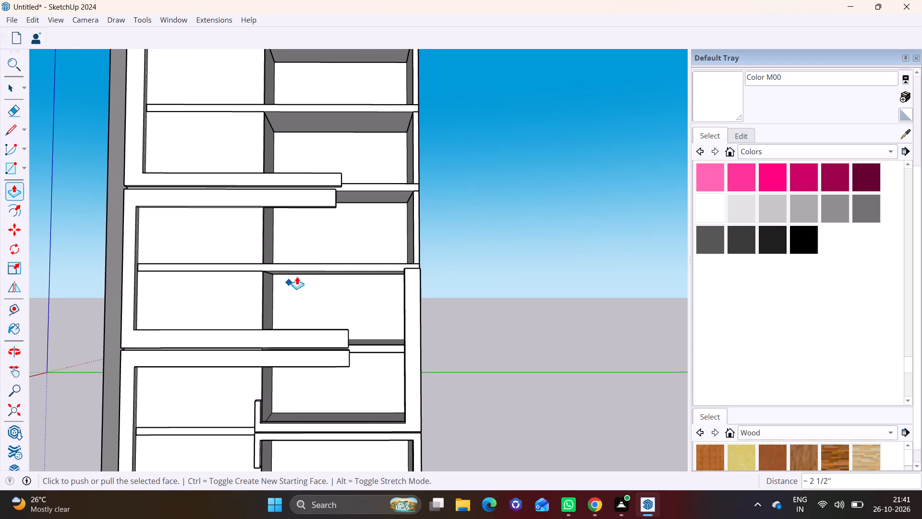
shift+middle_drag(297, 253, 300, 317)
middle_drag(419, 338, 497, 338)
scroll(404, 362, up, 3)
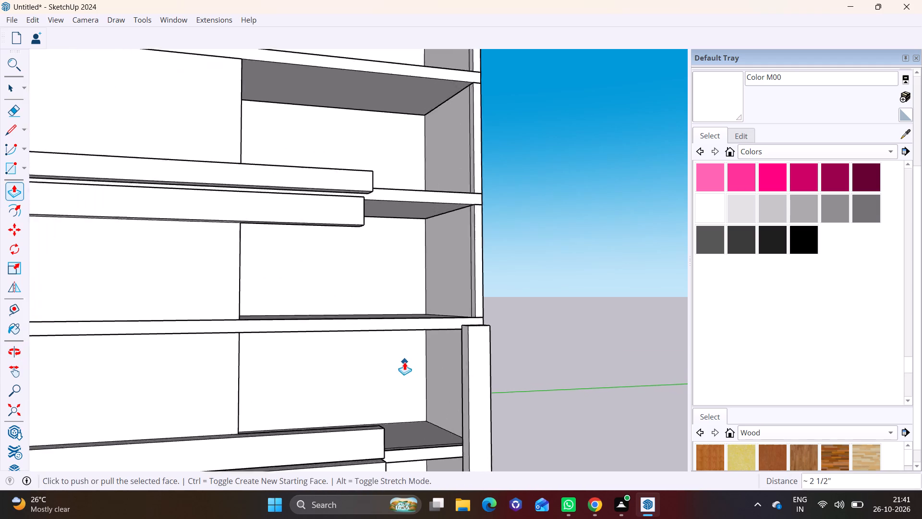
scroll(404, 362, up, 5)
shift+middle_drag(467, 355, 453, 300)
middle_drag(457, 302, 508, 322)
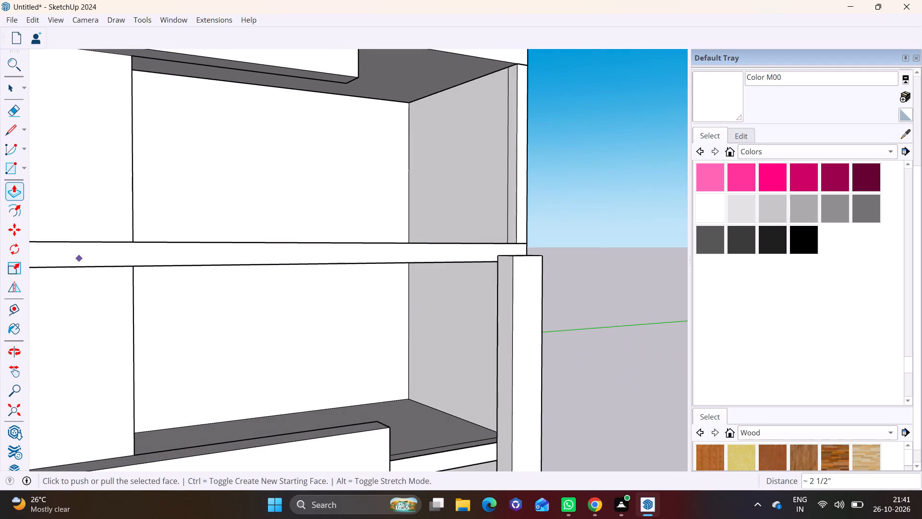
click(12, 137)
scroll(524, 290, up, 2)
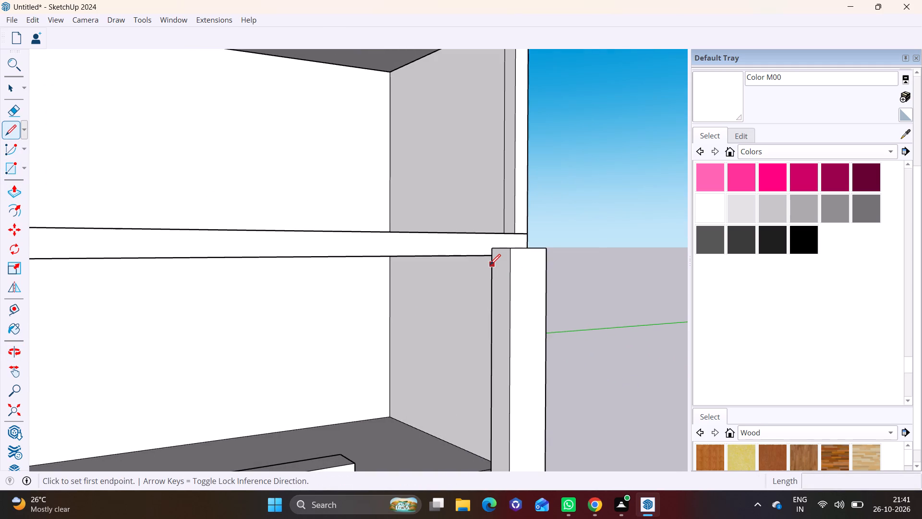
click(489, 269)
click(515, 277)
key(space)
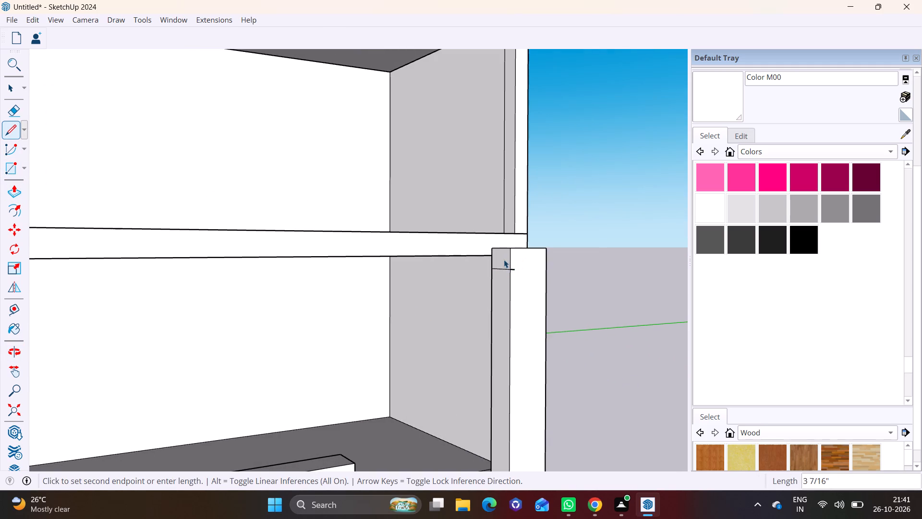
Pull the small marked-off face out about 21' 3 3/16" across the recess to form the frame's top beam.
click(504, 259)
click(16, 190)
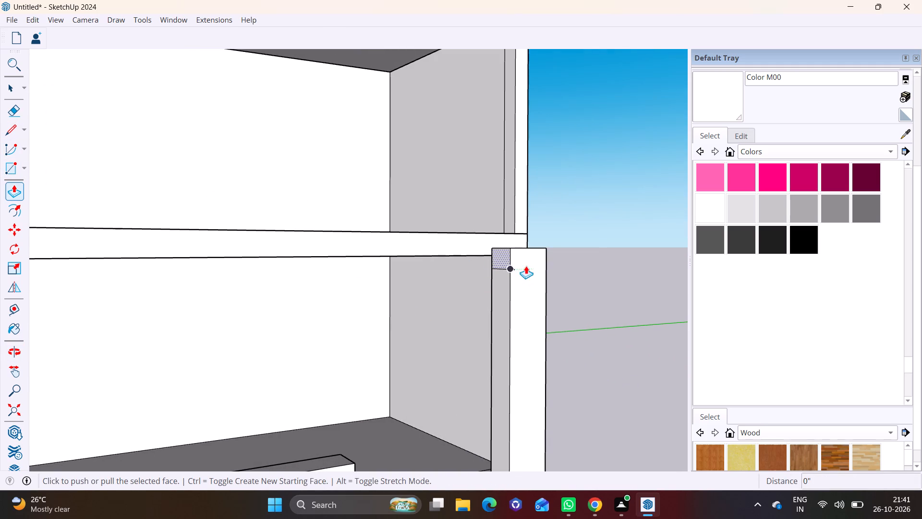
click(504, 261)
scroll(6, 248, down, 6)
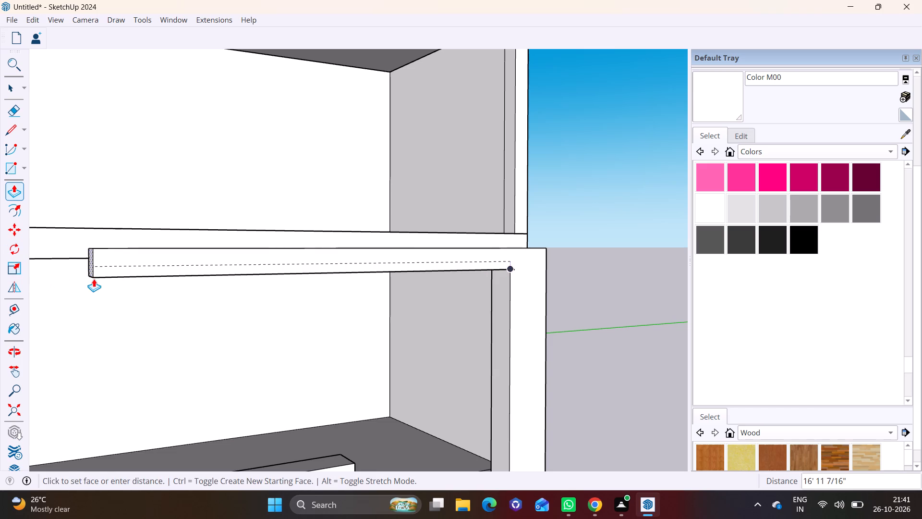
shift+middle_drag(71, 277, 372, 281)
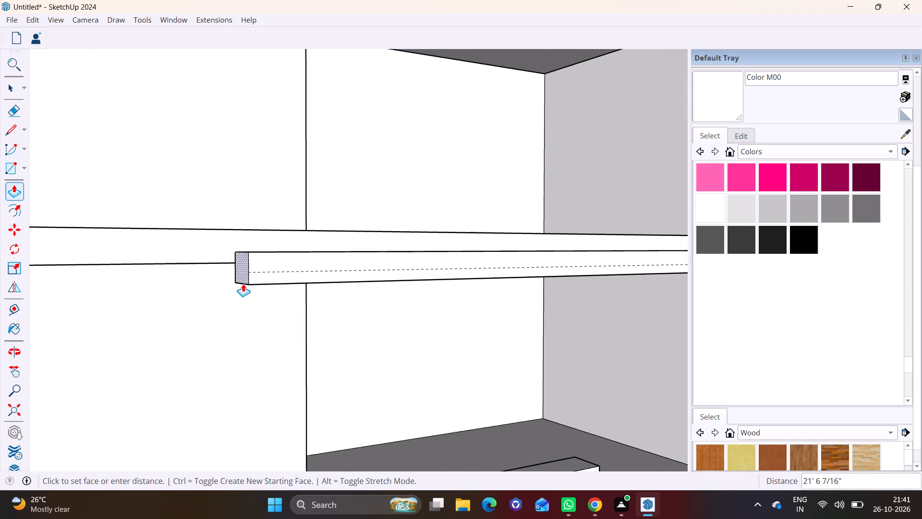
click(260, 282)
Push the top beam's free end face back slightly to shorten its overhang past the recess's inner edge.
scroll(234, 307, down, 7)
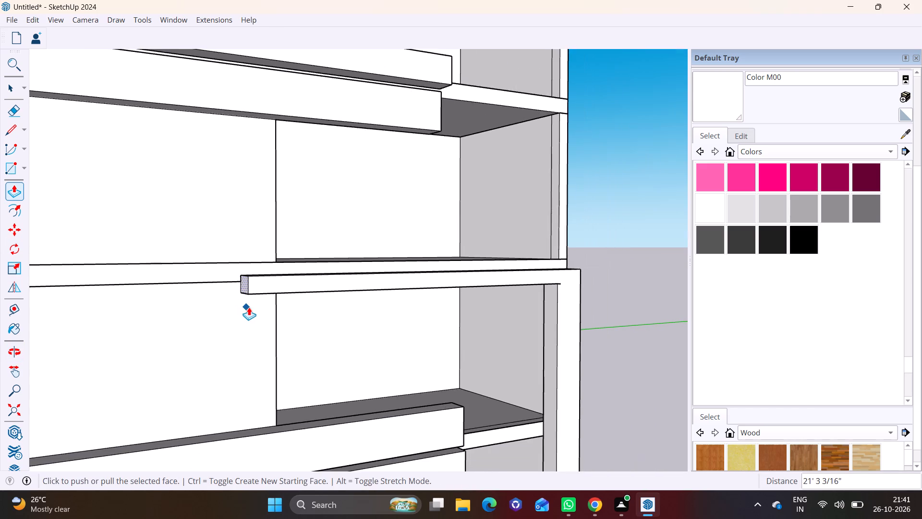
scroll(249, 307, down, 2)
middle_drag(267, 315, 178, 266)
shift+middle_drag(230, 290, 239, 233)
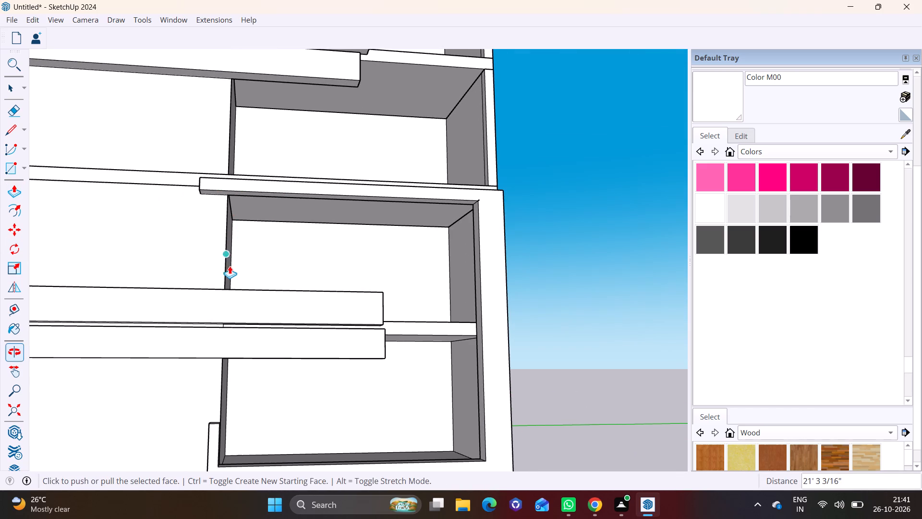
scroll(207, 211, up, 2)
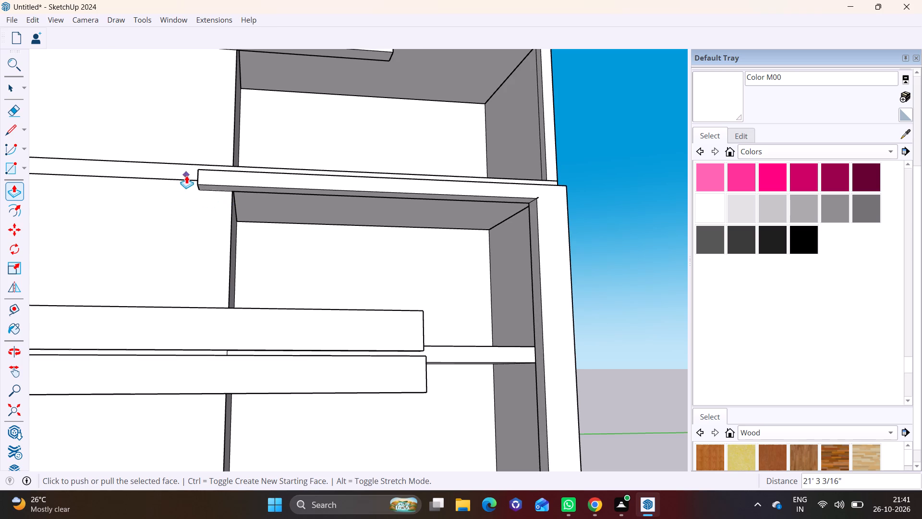
middle_drag(185, 175, 258, 200)
scroll(259, 202, up, 3)
click(317, 213)
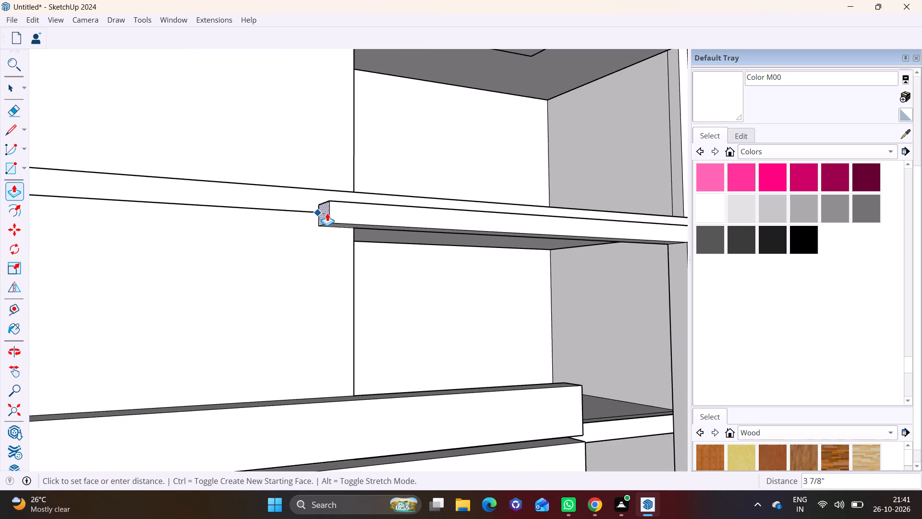
click(339, 213)
Draw a line about 1' 2 15/16" long across the top beam's underside near its free end, at the recess edge.
middle_drag(389, 242, 317, 208)
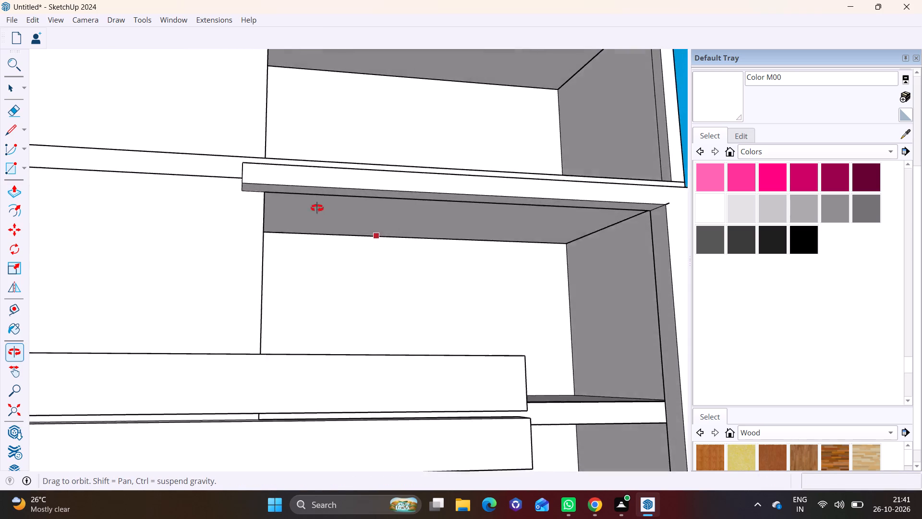
middle_drag(317, 208, 287, 184)
click(6, 125)
scroll(186, 148, up, 6)
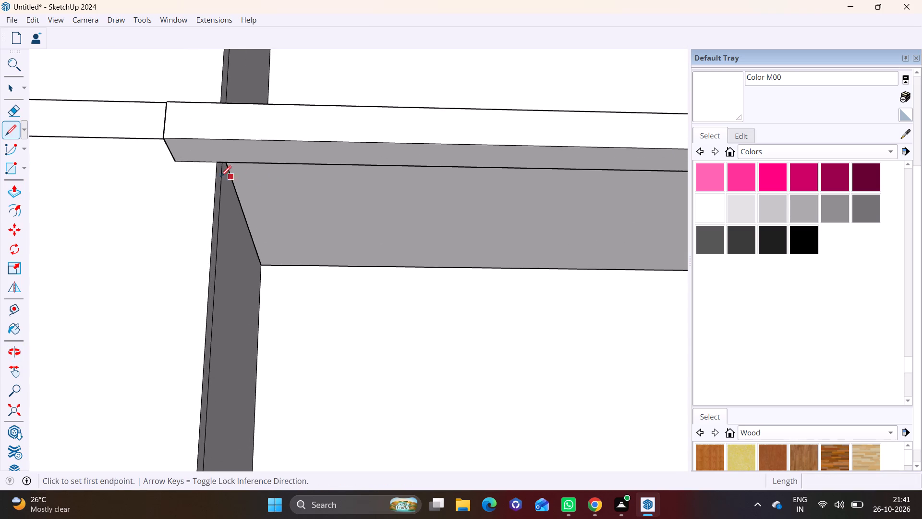
click(216, 166)
click(212, 136)
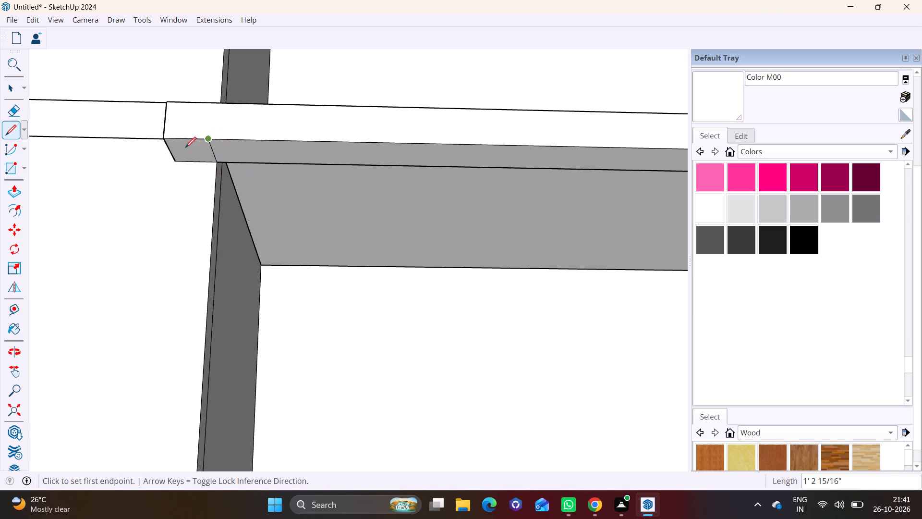
Pull the marked-off underside face at the beam's free end down about 3' 9 13/16" to form a short hanging upright.
key(space)
click(181, 149)
click(15, 182)
click(195, 156)
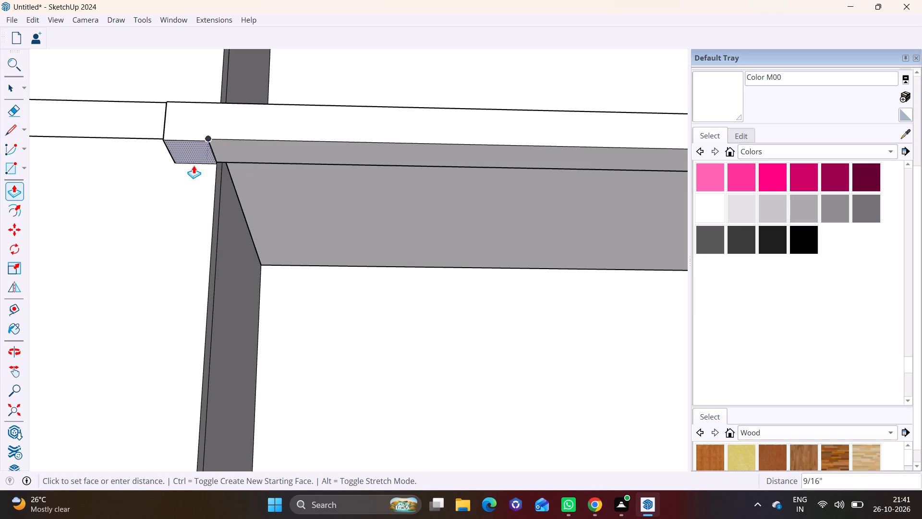
click(171, 323)
Start the Rectangle tool for drawing by the floor slab and the new frame's top beam.
scroll(176, 322, down, 10)
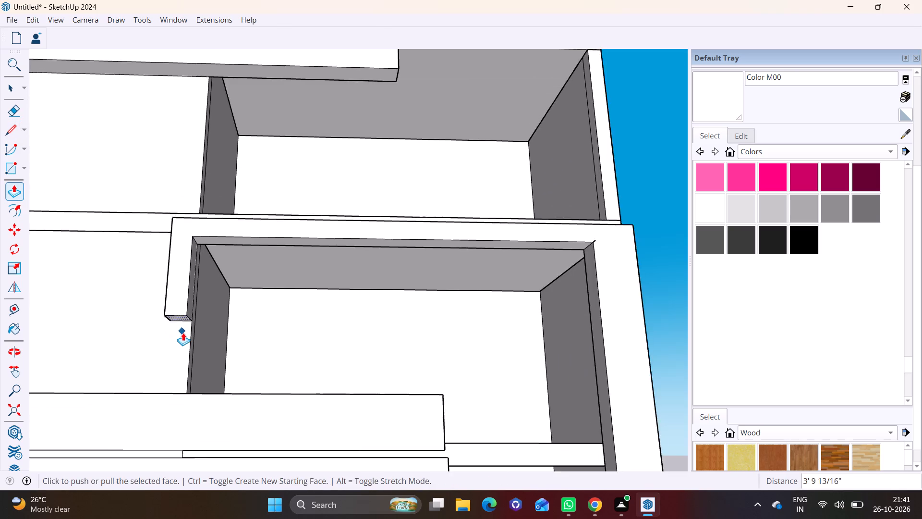
scroll(183, 333, down, 3)
shift+middle_drag(194, 333, 244, 254)
middle_drag(249, 253, 261, 345)
shift+middle_drag(268, 304, 268, 140)
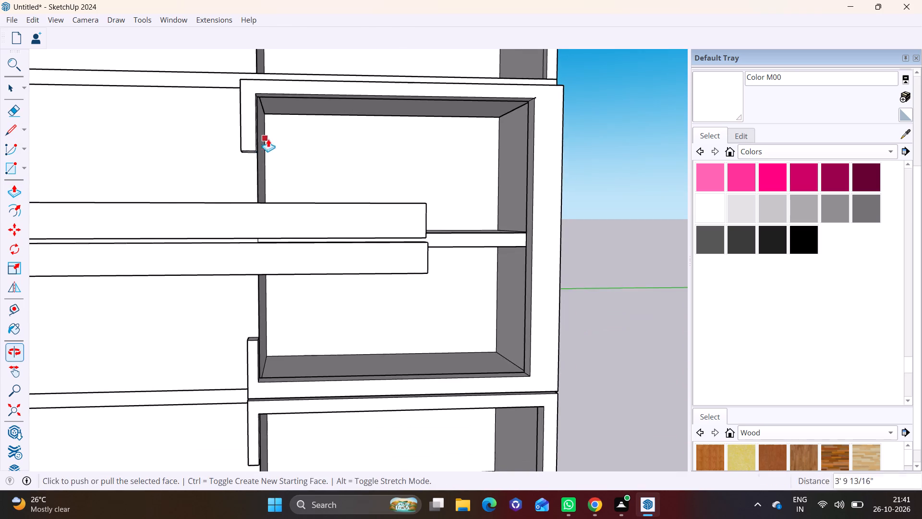
scroll(259, 172, down, 2)
shift+middle_drag(258, 169, 211, 344)
scroll(208, 287, up, 3)
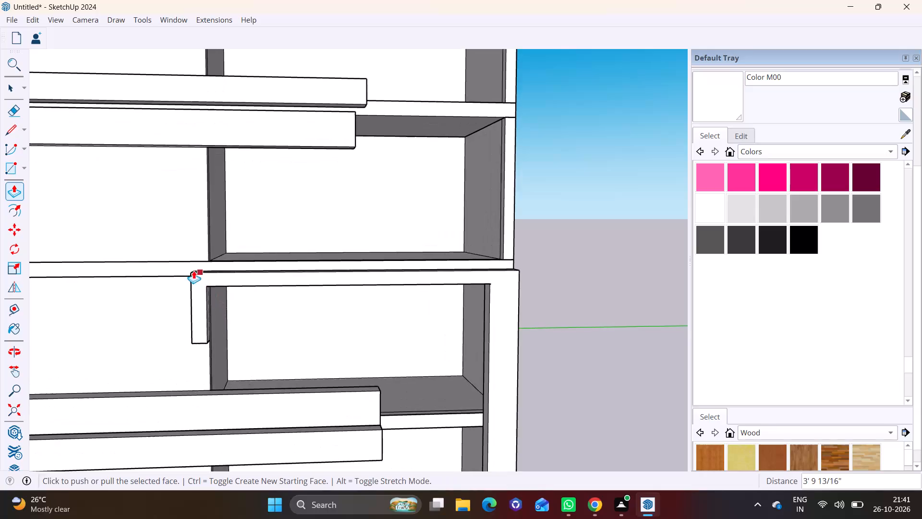
scroll(194, 271, up, 2)
click(20, 165)
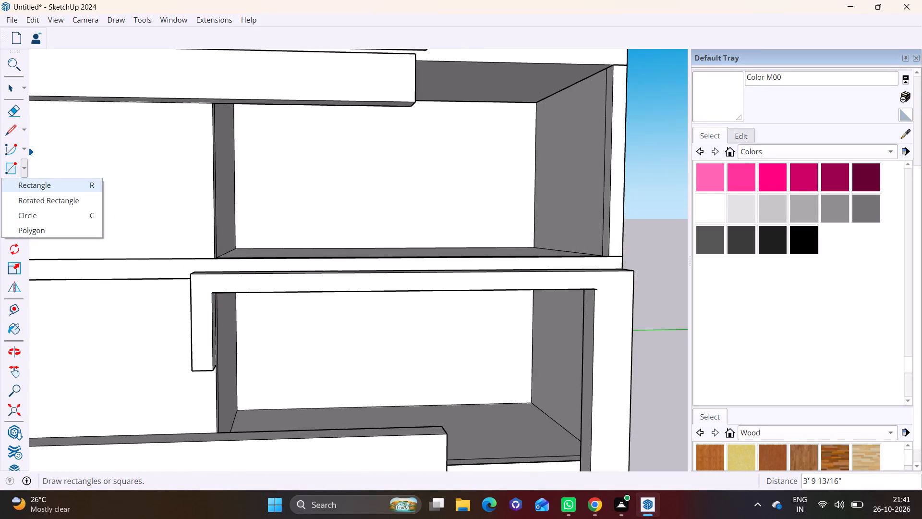
click(32, 185)
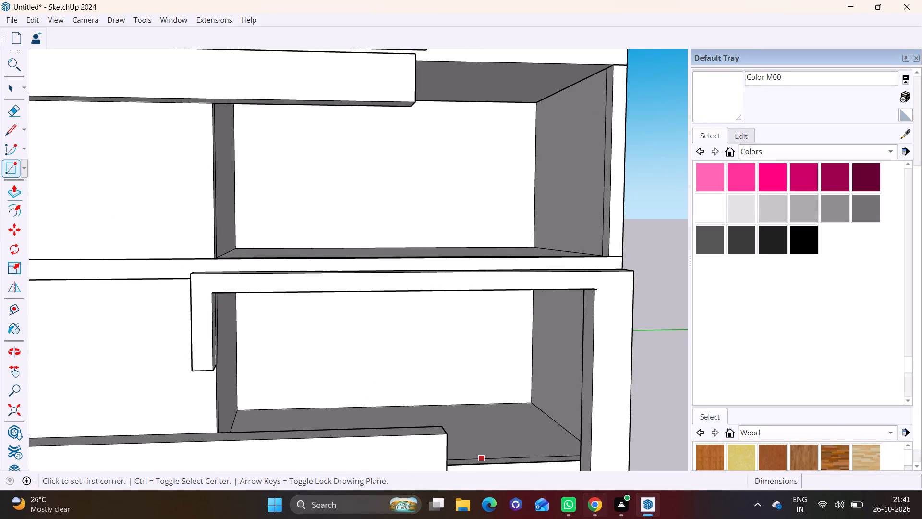
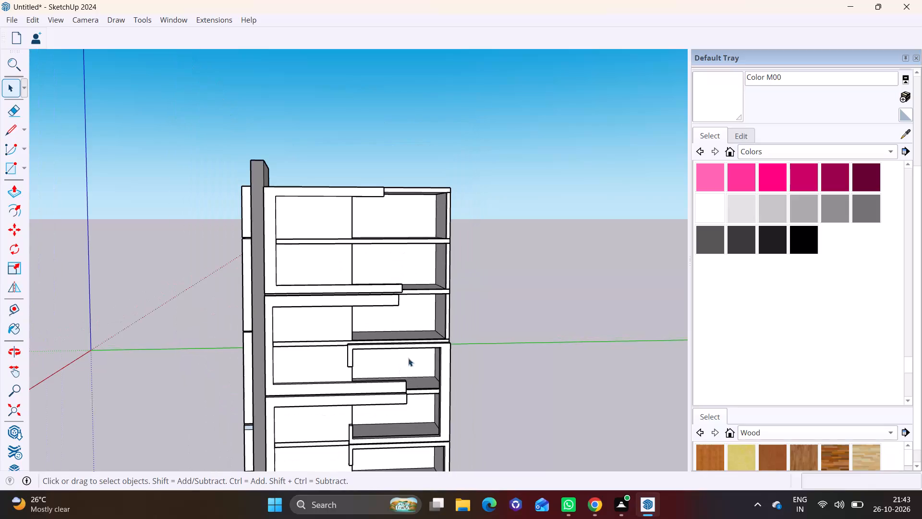
Pull the outer side face of the lower frame's short rising upright slightly outward, away from the recess, to widen it.
middle_drag(402, 381, 401, 364)
shift+middle_drag(408, 375, 439, 275)
shift+scroll(439, 275, up, 1)
scroll(394, 276, up, 6)
shift+middle_drag(403, 358, 444, 263)
scroll(408, 298, up, 3)
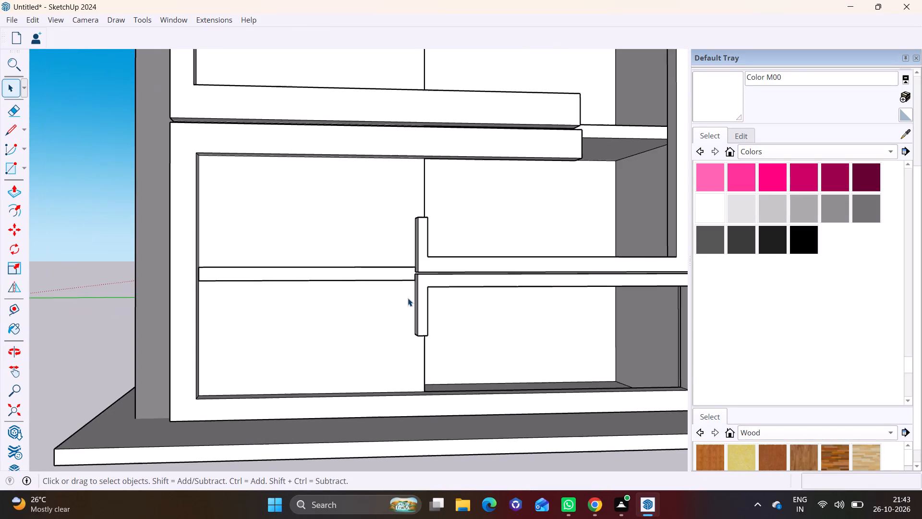
middle_drag(491, 323, 565, 334)
scroll(539, 337, up, 3)
click(445, 219)
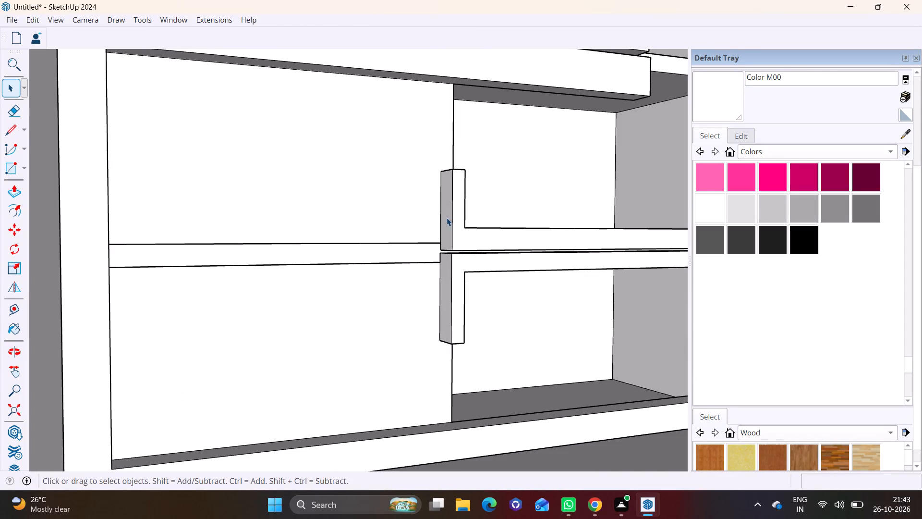
click(11, 192)
click(449, 228)
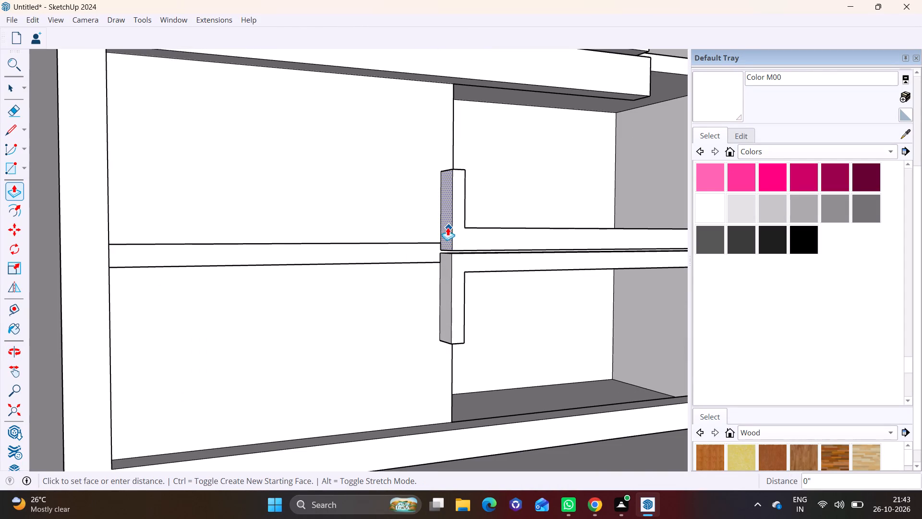
click(440, 227)
Pull the side face of the hanging upright just below outward about 5 5/16" to line up with the widened upright above.
click(9, 86)
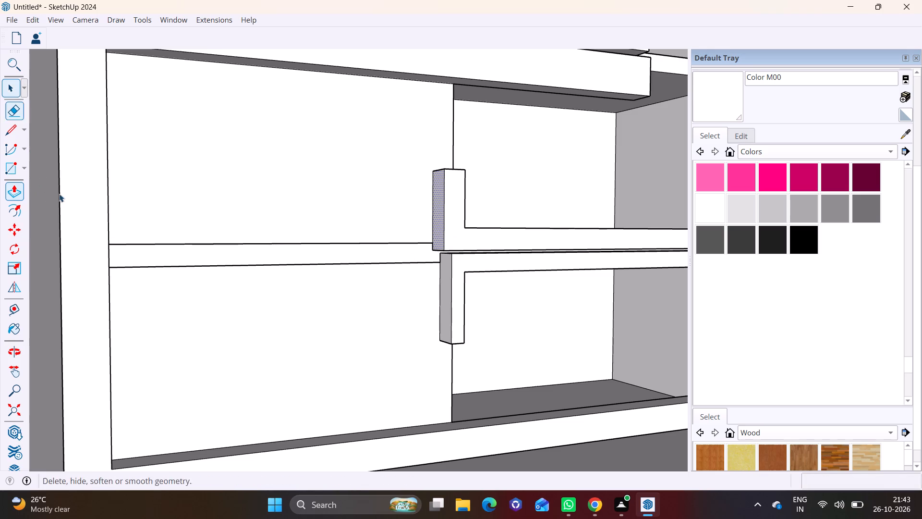
click(446, 311)
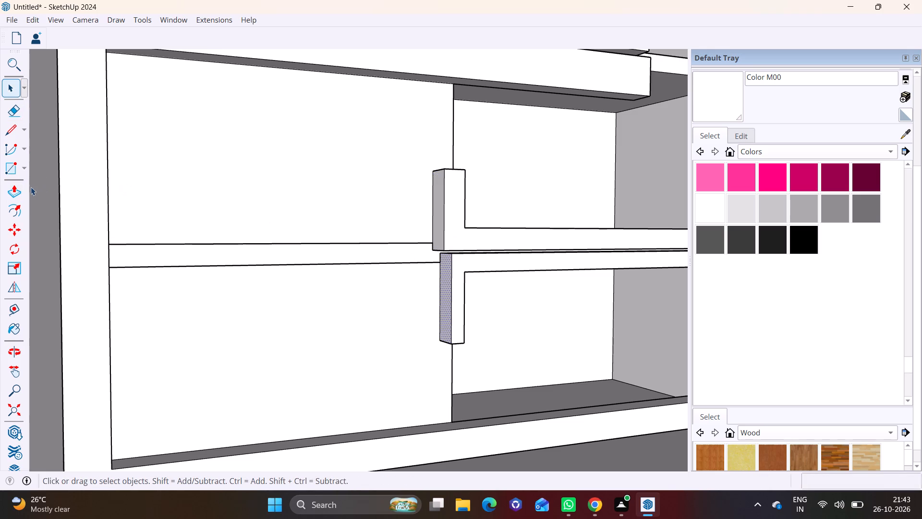
click(14, 191)
drag(445, 308, 445, 303)
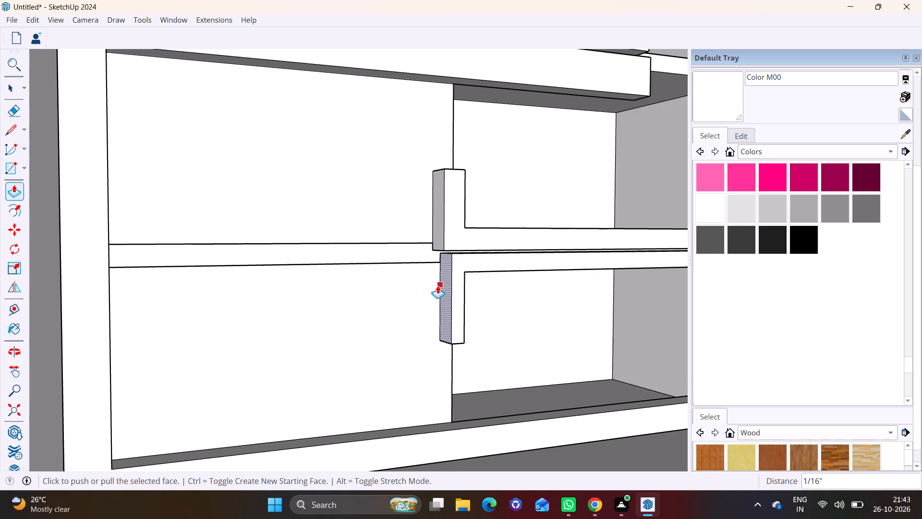
click(441, 280)
click(436, 245)
Pull the outer side face of the next higher frame's hanging upright outward about 2 3/4" to widen it.
scroll(471, 259, down, 5)
middle_drag(443, 297, 285, 325)
scroll(321, 300, down, 3)
shift+middle_drag(324, 300, 324, 301)
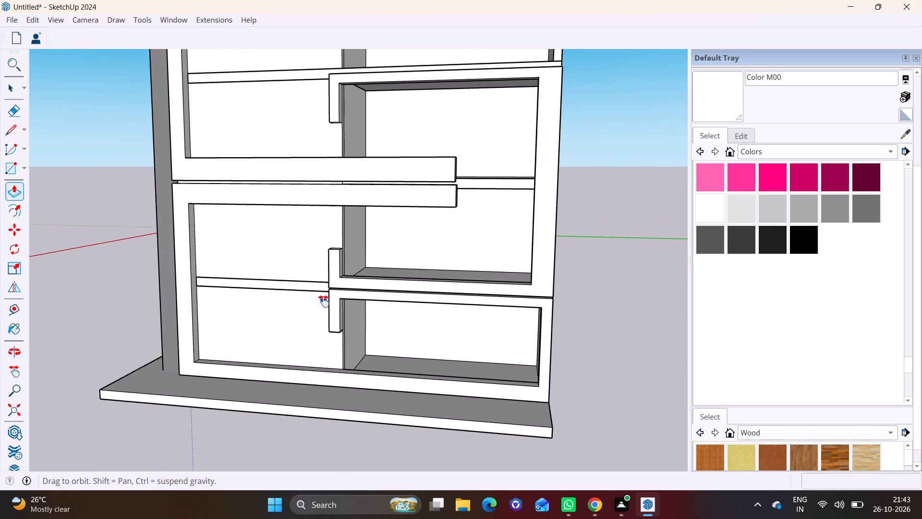
shift+middle_drag(324, 301, 334, 402)
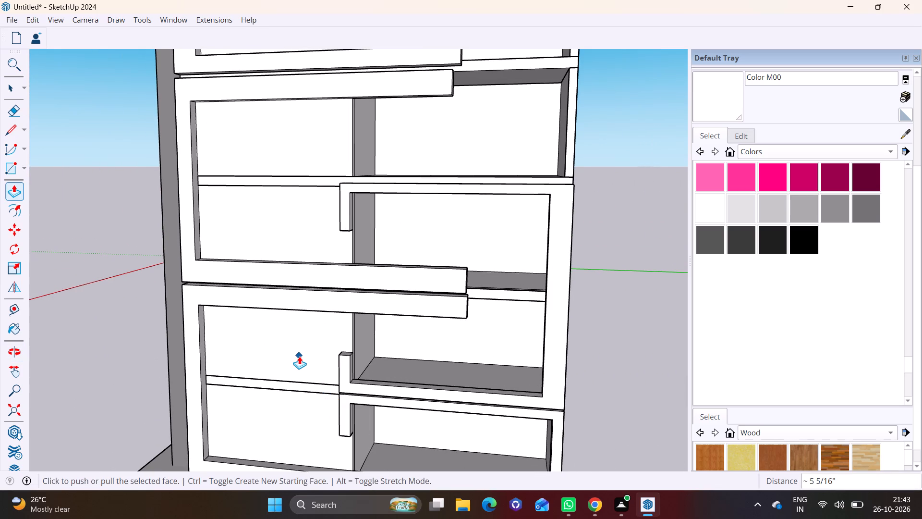
scroll(305, 354, down, 2)
middle_drag(351, 321, 455, 289)
scroll(408, 158, up, 7)
middle_drag(399, 267, 452, 281)
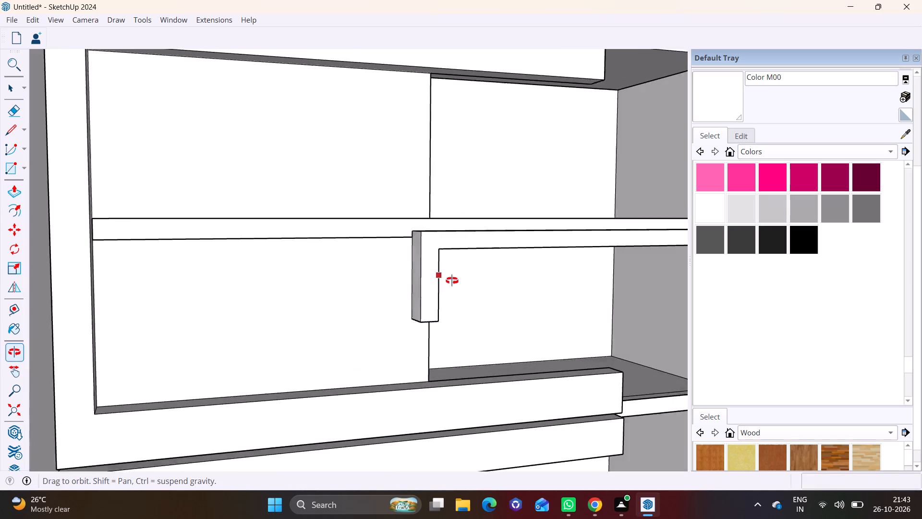
middle_drag(452, 281, 476, 285)
key(space)
click(455, 271)
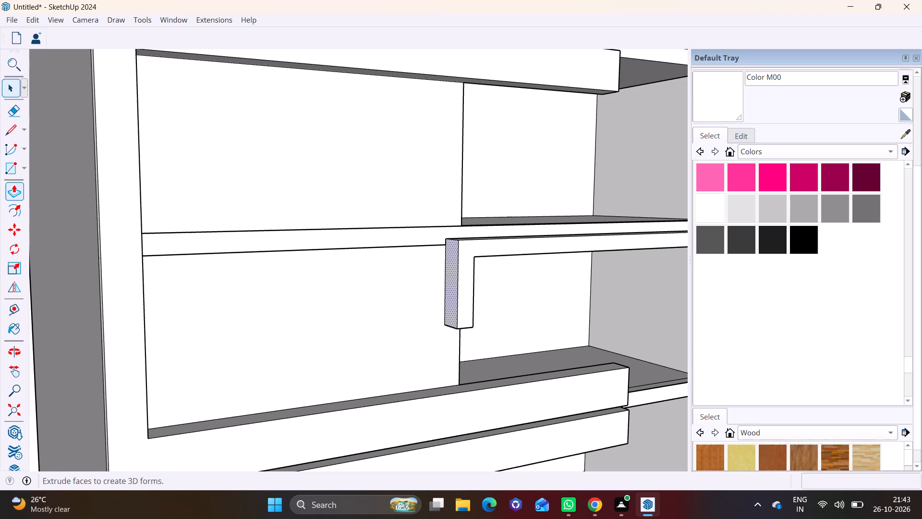
click(7, 188)
click(454, 294)
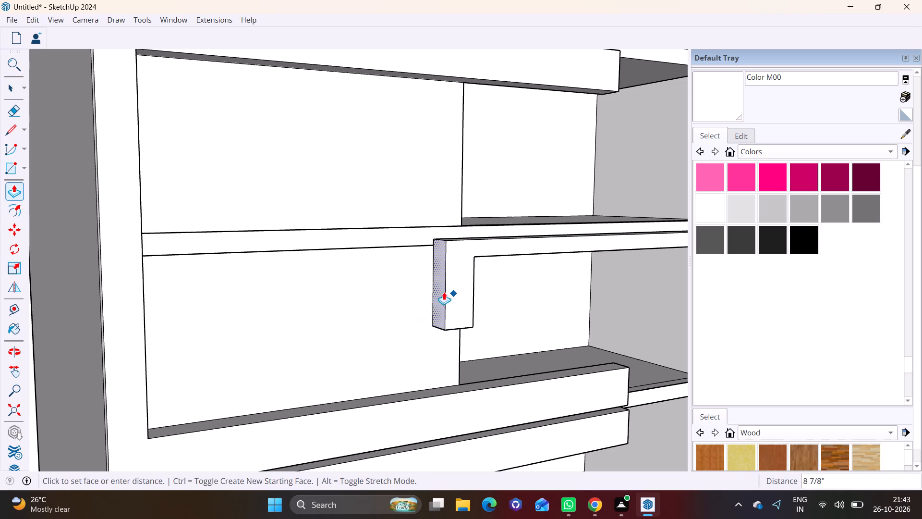
click(449, 292)
Draw a narrow upright rectangle about 11 1/4" wide on the wall beside the recess edge, above that frame's top beam.
scroll(451, 292, down, 7)
middle_drag(388, 275, 247, 275)
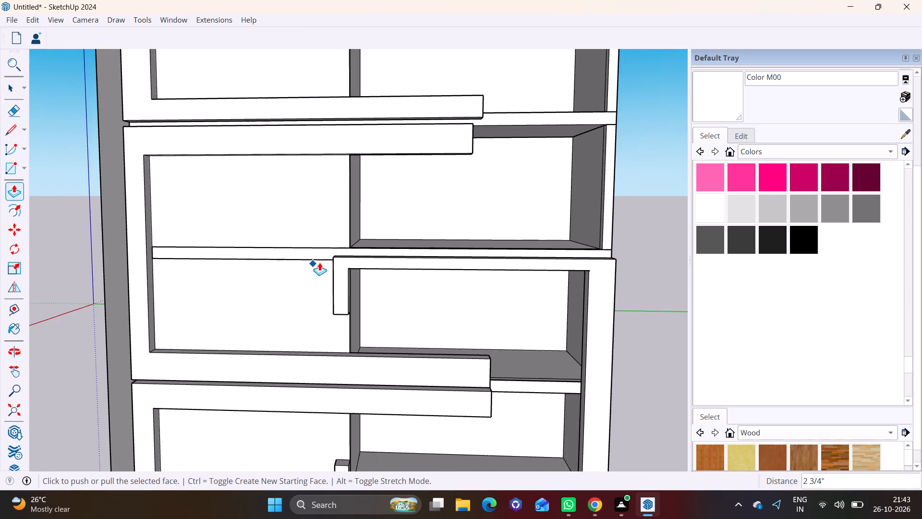
scroll(319, 262, up, 3)
click(21, 166)
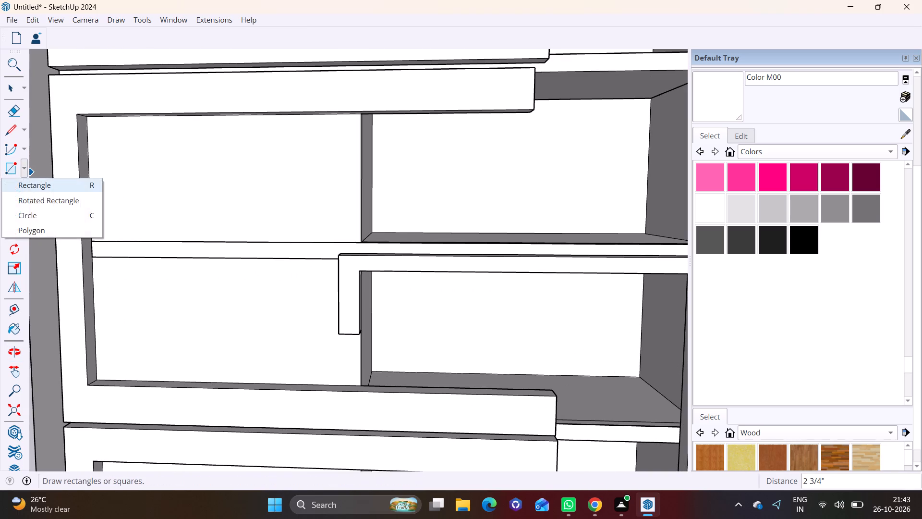
click(25, 188)
middle_drag(231, 297, 356, 297)
scroll(403, 268, up, 3)
shift+middle_drag(434, 268, 178, 309)
click(281, 193)
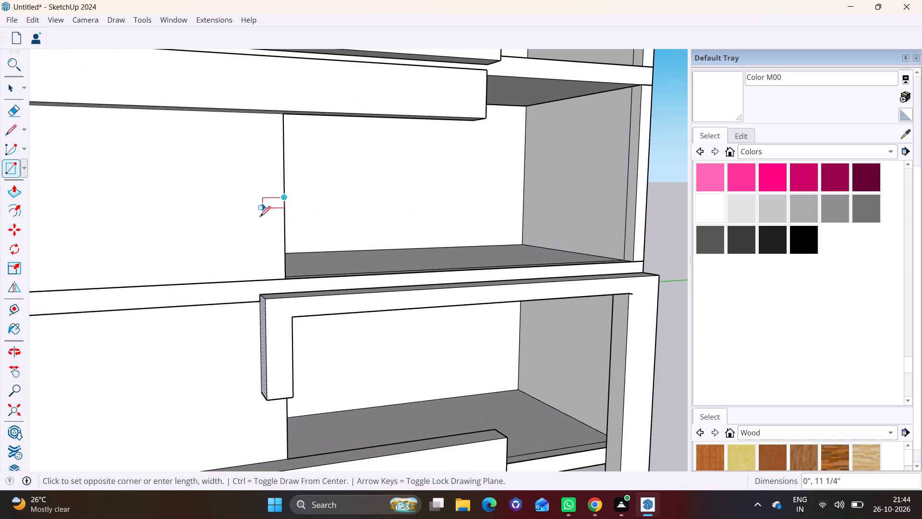
click(263, 263)
Pull the new rectangle out 1' 2 15/16" from the wall, flush with the frame below, to form a short upright.
key(space)
click(275, 230)
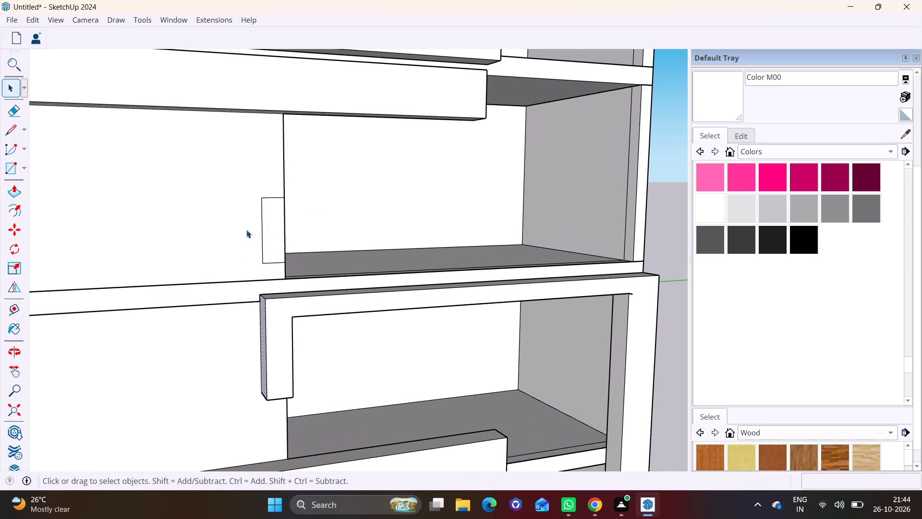
click(15, 189)
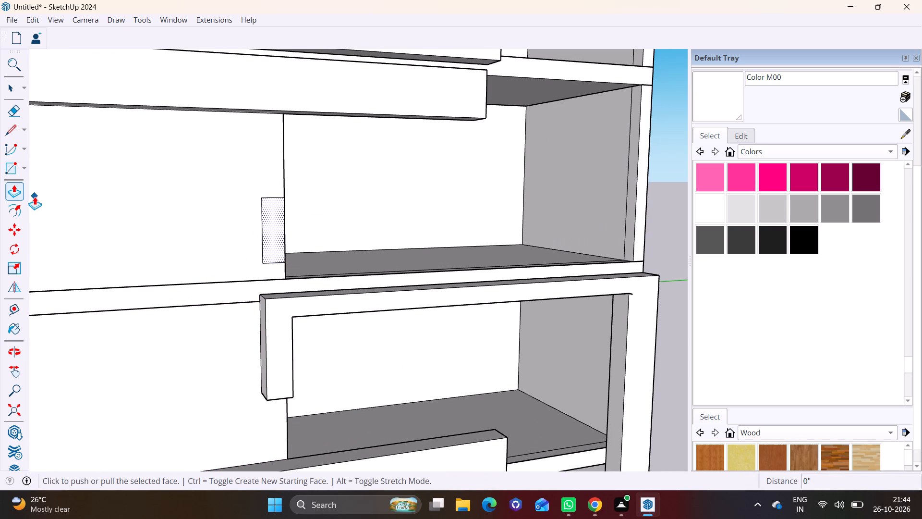
click(273, 226)
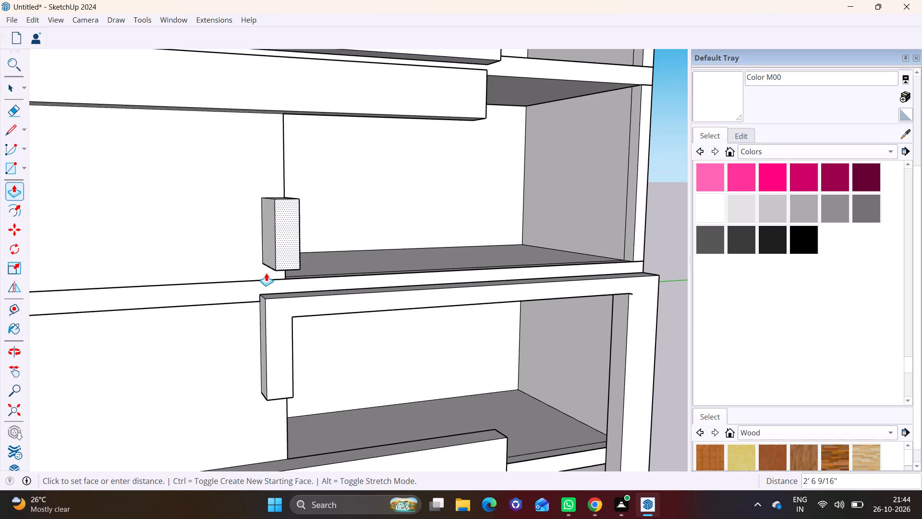
click(276, 298)
Pull the new upright's bottom face down past the floor slab edge to just above the top beam of the frame below.
middle_drag(298, 255, 289, 186)
scroll(296, 235, up, 1)
scroll(268, 198, up, 3)
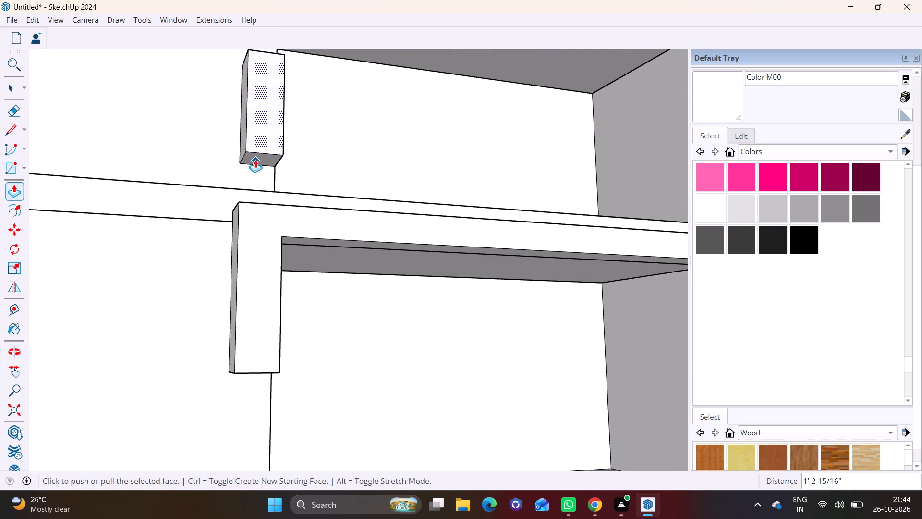
key(space)
click(257, 159)
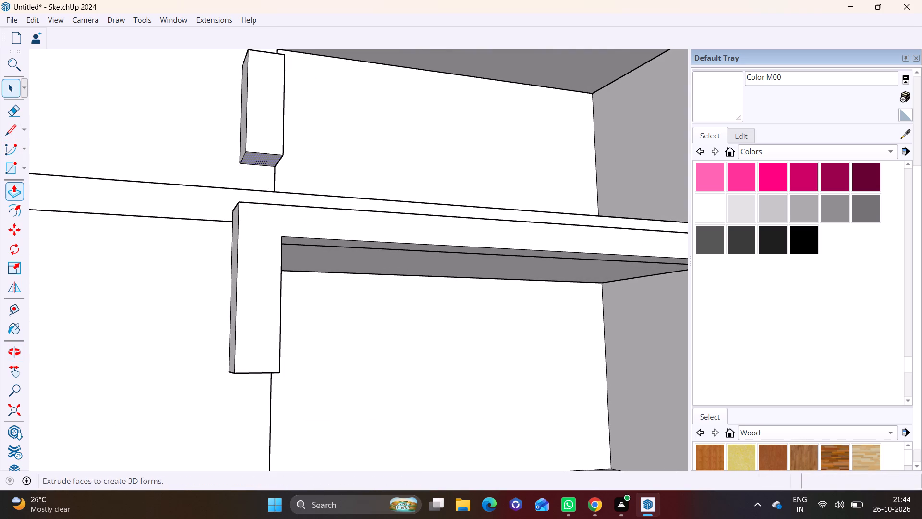
click(14, 193)
click(264, 160)
middle_drag(261, 189, 226, 259)
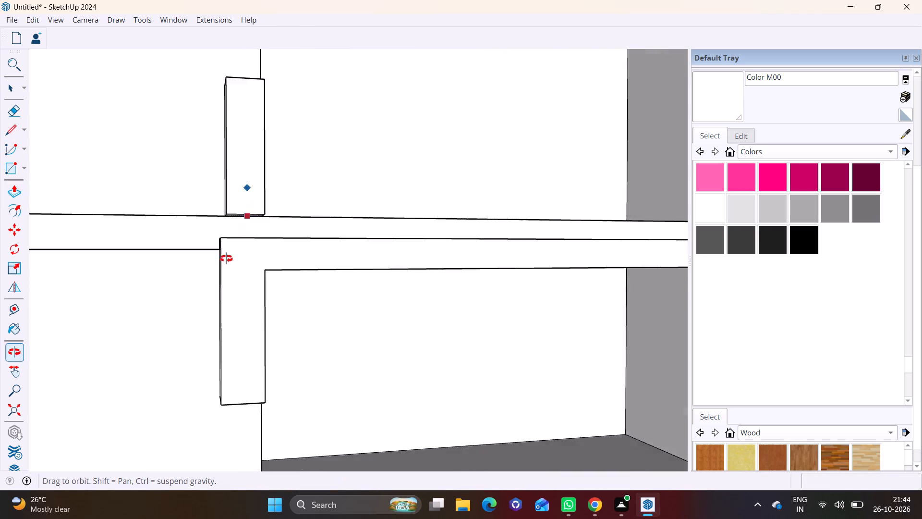
middle_drag(226, 259, 224, 264)
middle_drag(225, 254, 230, 230)
scroll(233, 224, up, 8)
middle_drag(241, 208, 255, 170)
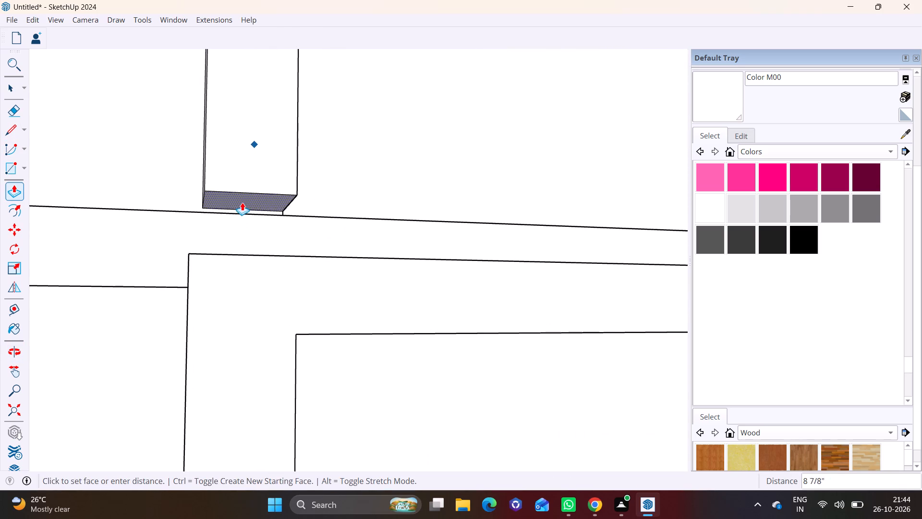
click(240, 203)
click(229, 223)
click(212, 257)
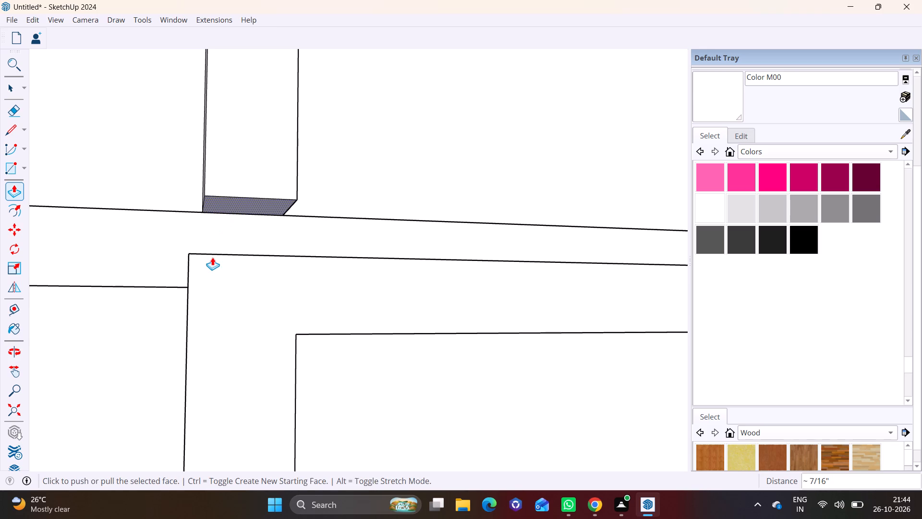
click(229, 206)
click(221, 244)
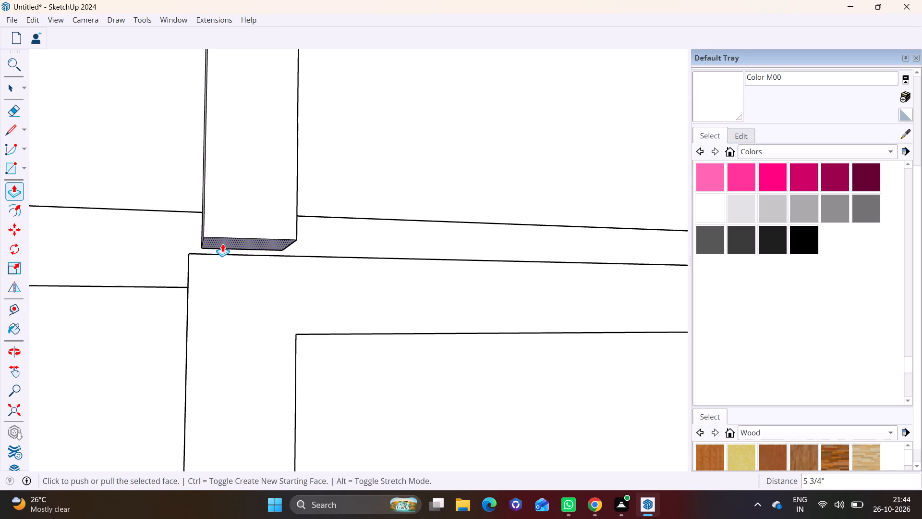
Pull the new upright's outer side face outward about 1 15/16" to line up with the frame upright below it.
middle_drag(259, 193, 276, 249)
scroll(276, 249, down, 6)
middle_drag(244, 230, 276, 241)
key(space)
click(245, 213)
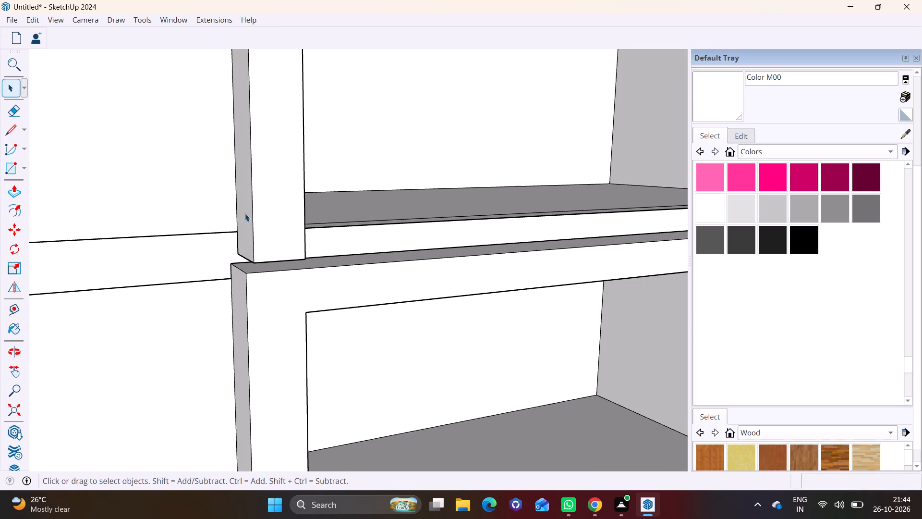
click(11, 193)
click(242, 194)
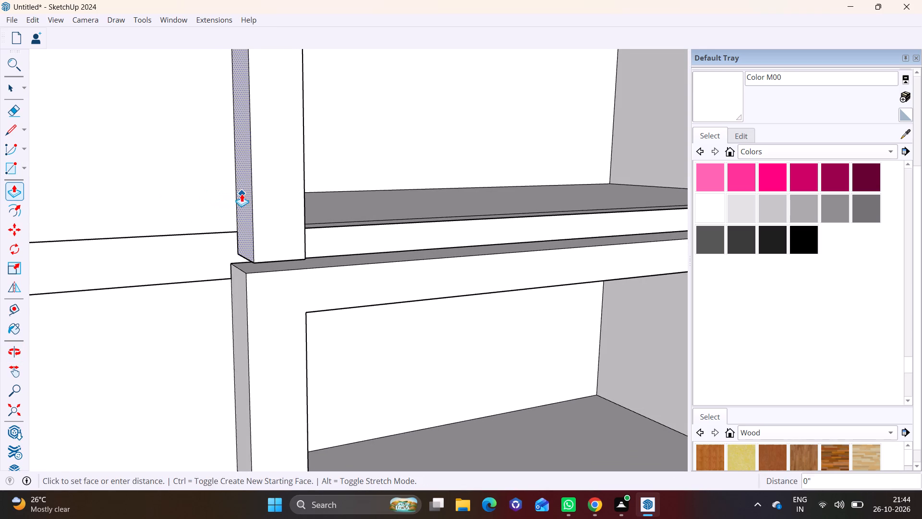
click(244, 277)
Draw a line 1' 2 15/16" long across the new upright's recess-side face, level with the floor slab's top edge.
scroll(282, 262, down, 3)
middle_drag(329, 226, 144, 232)
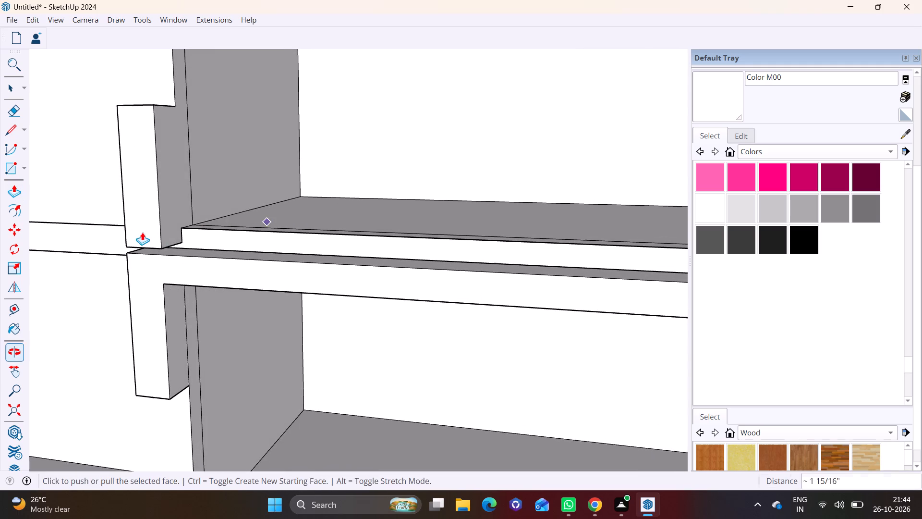
scroll(172, 240, up, 2)
middle_drag(182, 237, 82, 251)
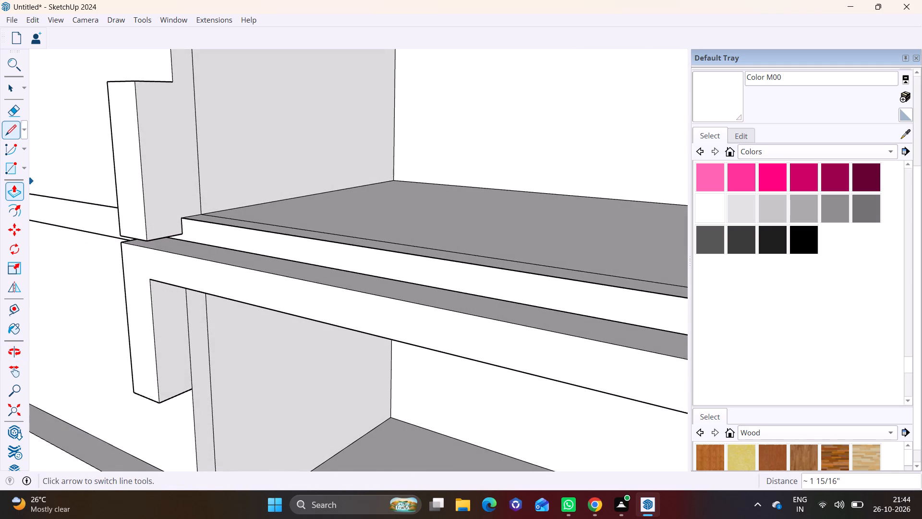
click(11, 131)
click(181, 218)
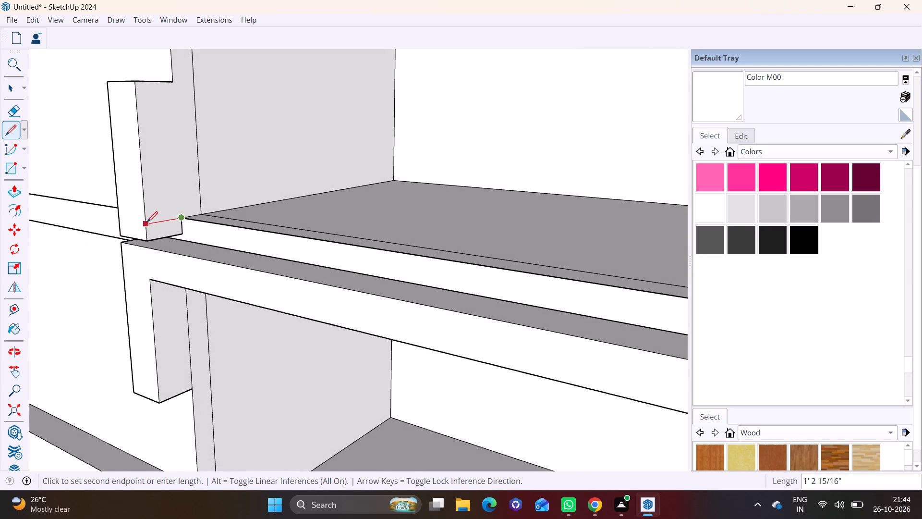
click(147, 222)
Pull the marked-off lower face of the upright along the floor slab to the building's outer corner, forming a bottom beam.
key(space)
click(165, 235)
click(15, 194)
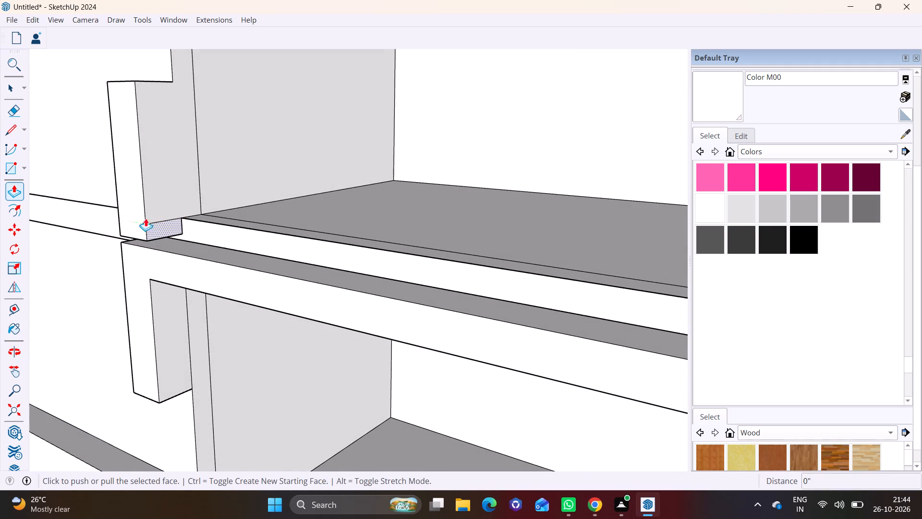
drag(158, 230, 175, 230)
drag(188, 227, 449, 292)
scroll(430, 296, down, 5)
drag(440, 287, 526, 312)
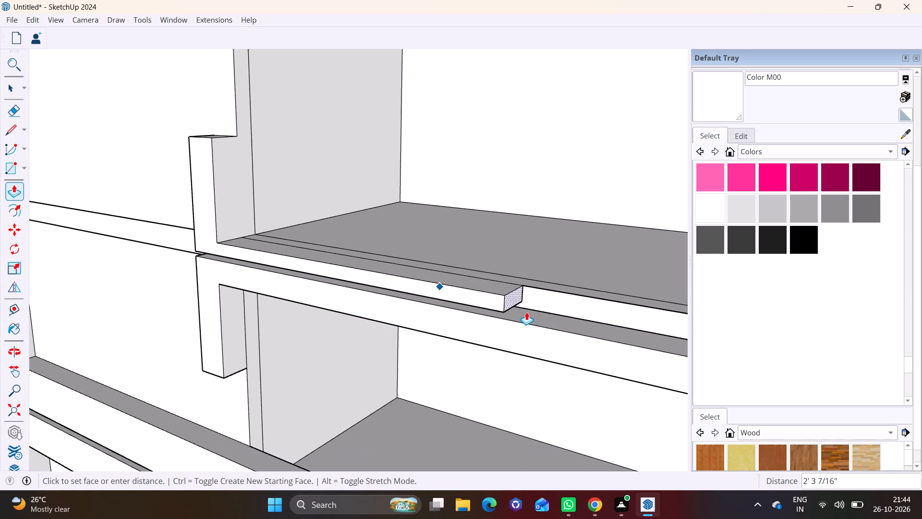
drag(526, 312, 552, 317)
scroll(552, 317, down, 8)
shift+middle_drag(544, 320, 227, 273)
drag(238, 265, 243, 266)
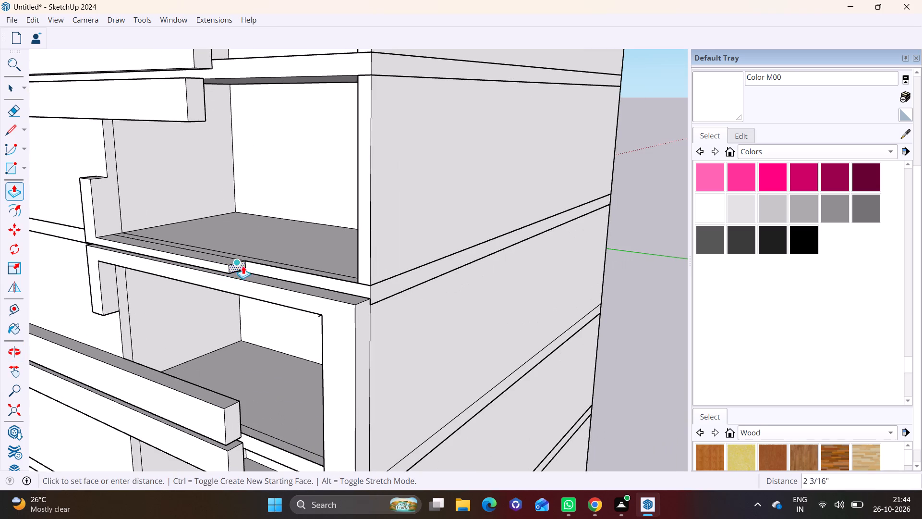
drag(243, 266, 363, 288)
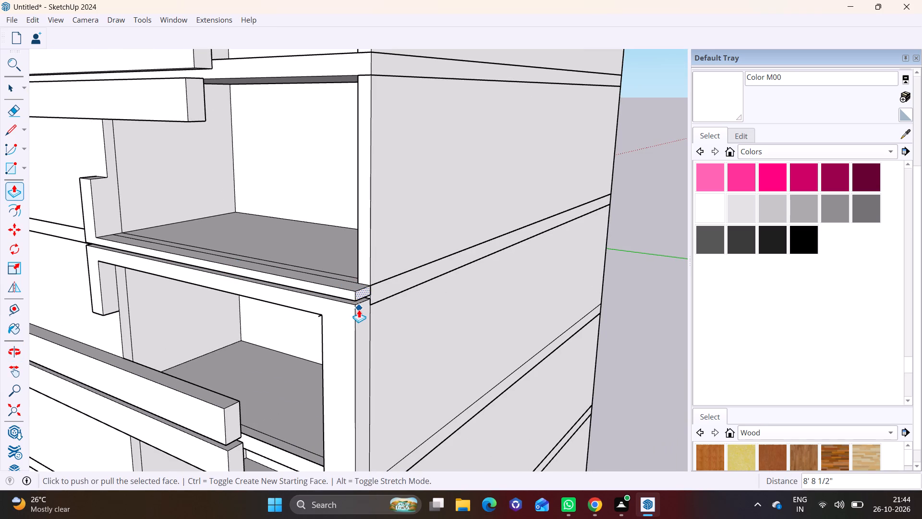
Pull the new bottom beam's outer end face to line up with the outer corner of the frame below.
click(359, 309)
scroll(350, 310, down, 4)
middle_drag(338, 315, 445, 239)
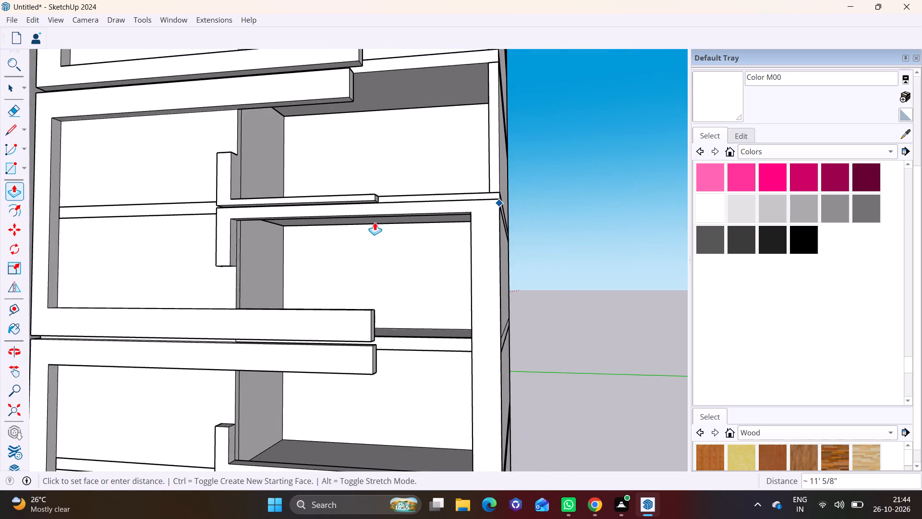
scroll(375, 222, up, 3)
middle_drag(376, 223, 279, 373)
middle_drag(289, 350, 303, 258)
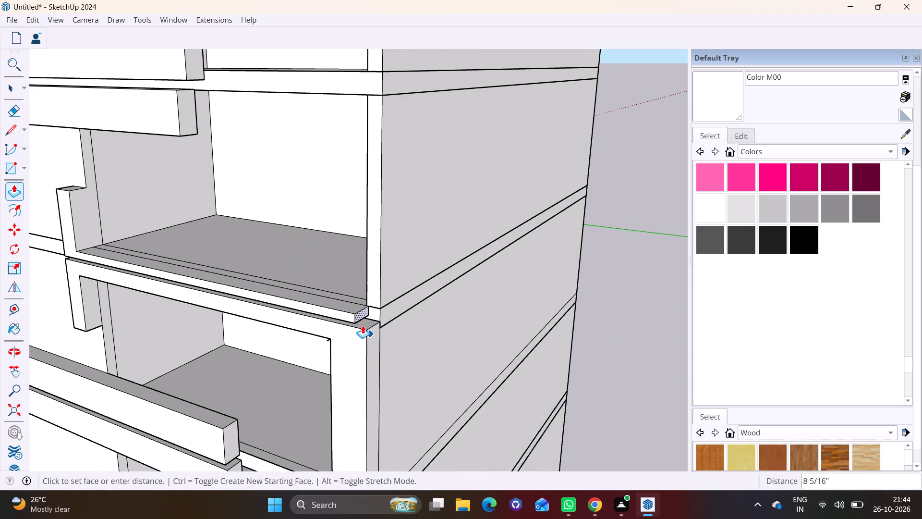
click(370, 332)
Pull the bottom beam's top face up about 6 3/8" to thicken the beam.
key(space)
click(205, 275)
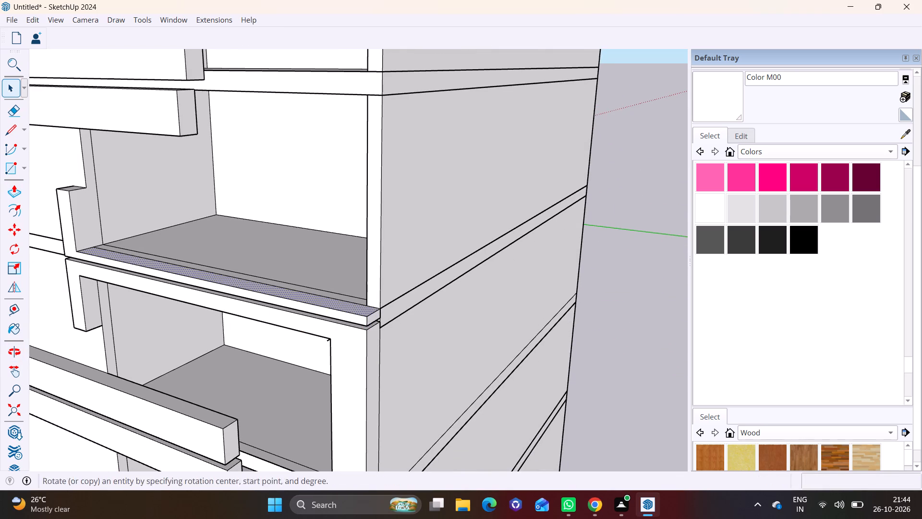
click(7, 191)
click(125, 260)
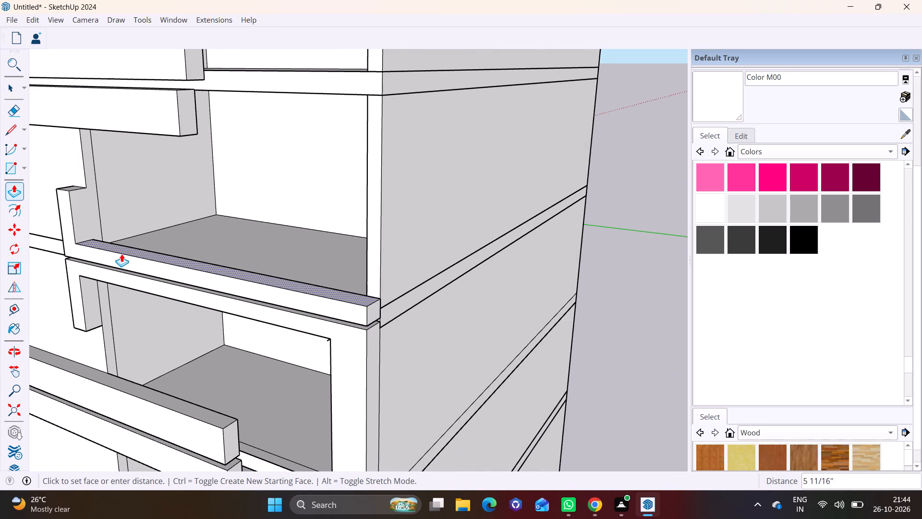
click(121, 254)
Draw a line about 3' 3 7/8" long down the short upright's rear inner edge, from its top corner to the bottom beam.
scroll(91, 253, down, 6)
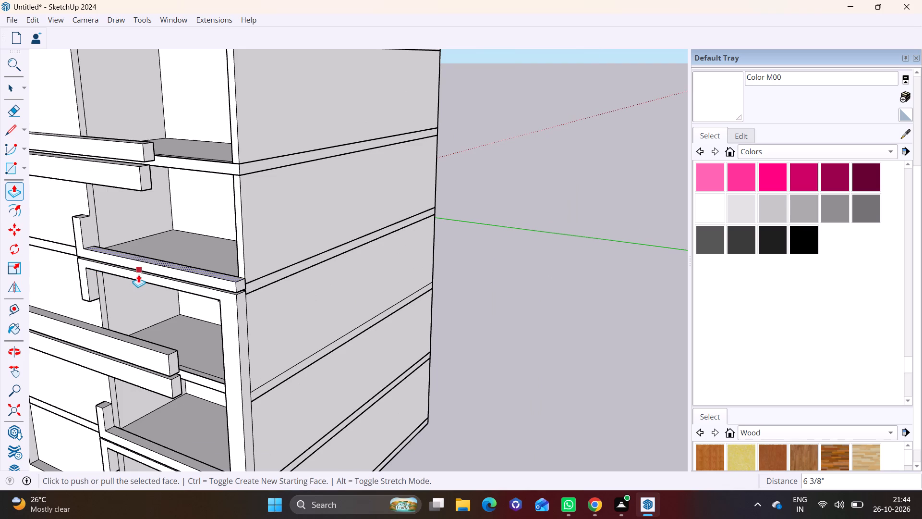
middle_drag(138, 274, 136, 269)
scroll(97, 227, up, 8)
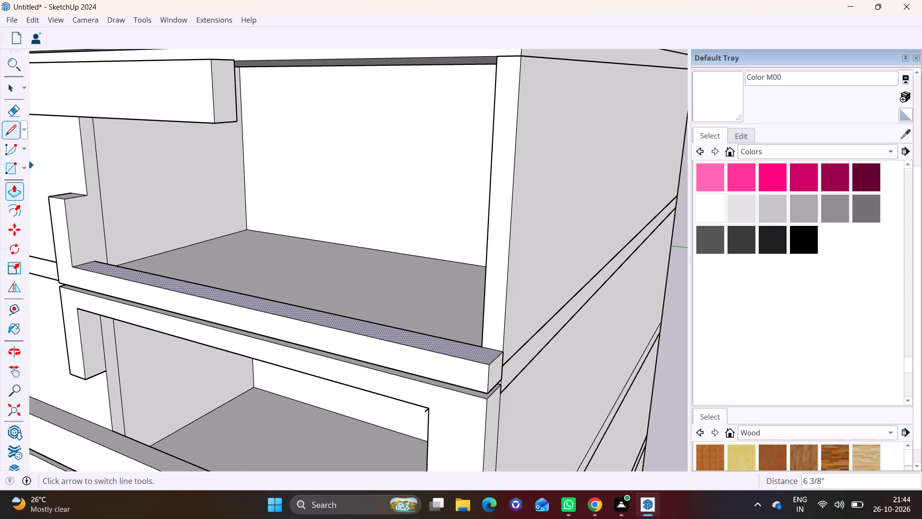
click(3, 129)
click(88, 197)
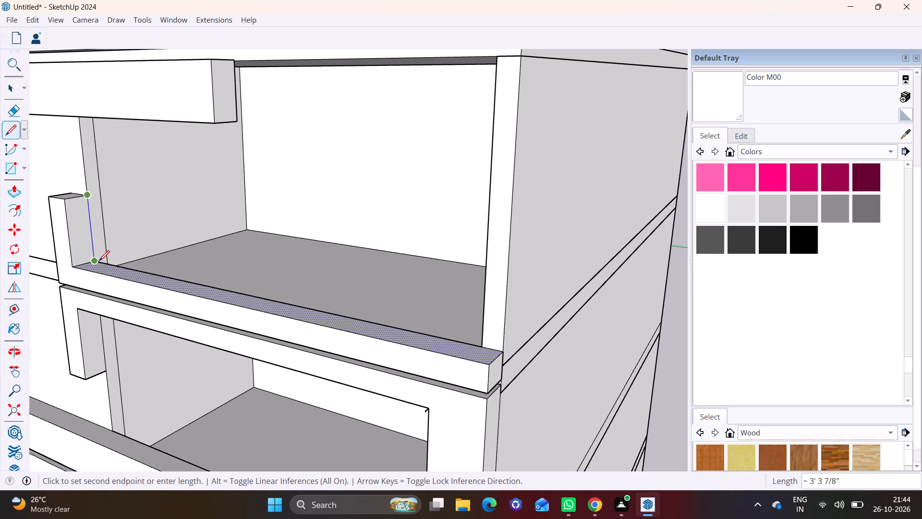
click(99, 261)
Draw a line 1' 2 15/16" long across the bottom beam's top face near its outer end, level with the wall's inner edge.
scroll(139, 240, down, 9)
shift+middle_drag(206, 305, 190, 281)
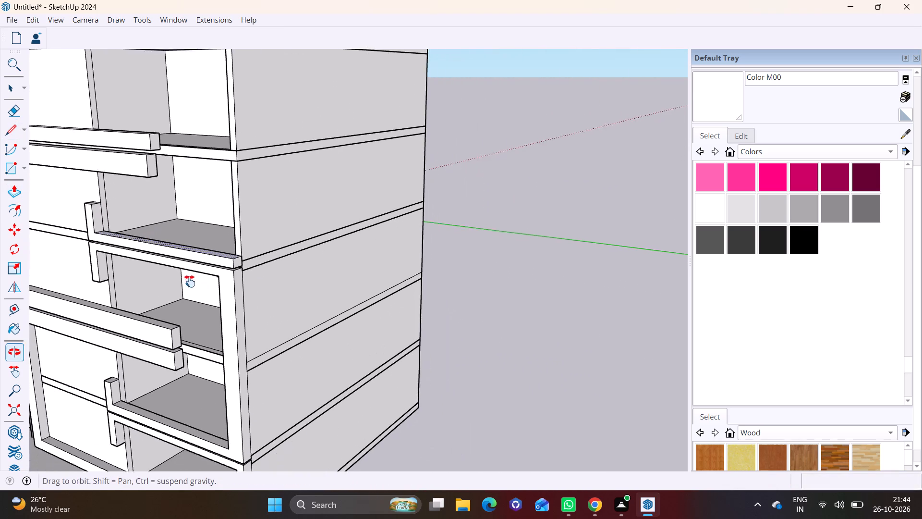
shift+middle_drag(190, 281, 191, 279)
middle_drag(221, 257, 249, 331)
scroll(256, 333, up, 7)
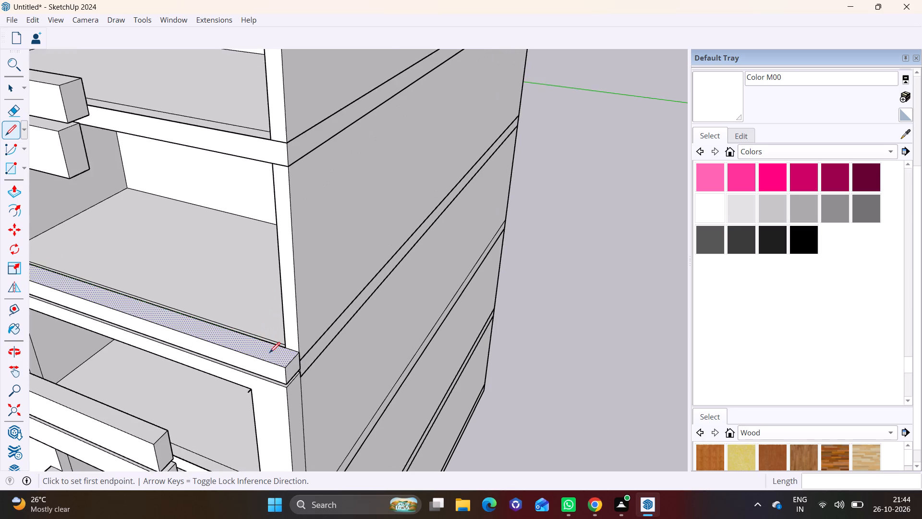
scroll(270, 353, up, 2)
click(268, 363)
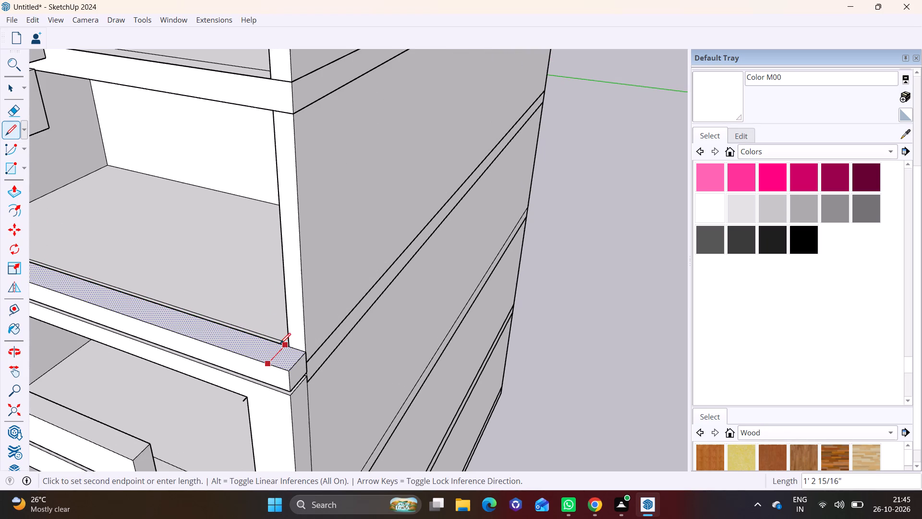
click(280, 344)
Pull the marked-off end of the beam up about 21' 9 3/8" to the floor slab two storeys above, forming an outer upright.
key(space)
click(290, 360)
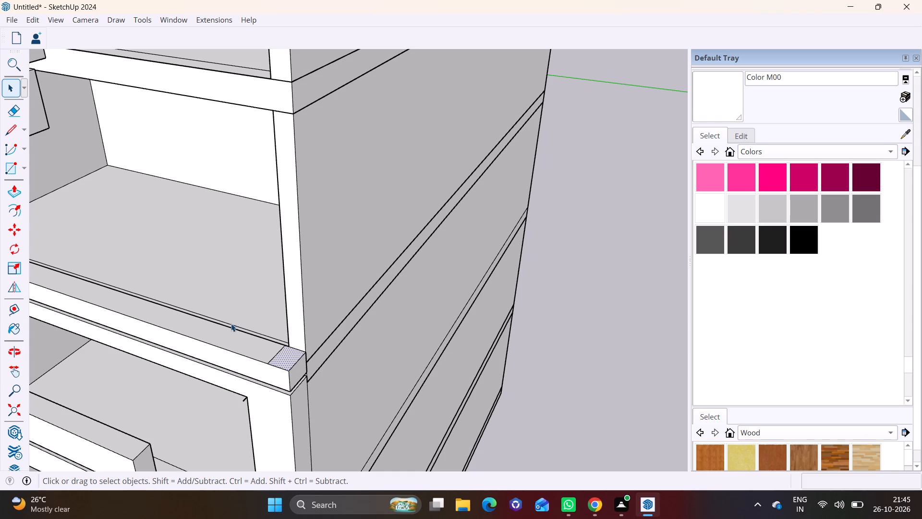
click(5, 187)
click(292, 357)
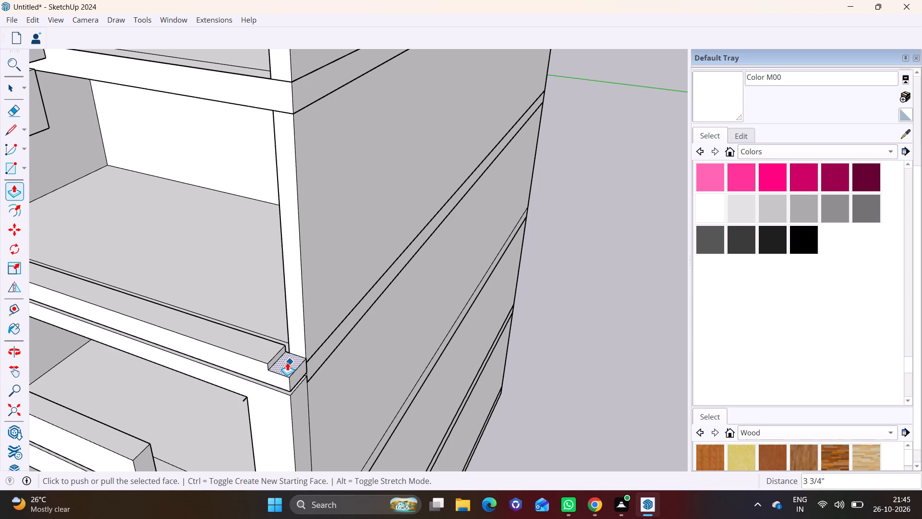
click(287, 362)
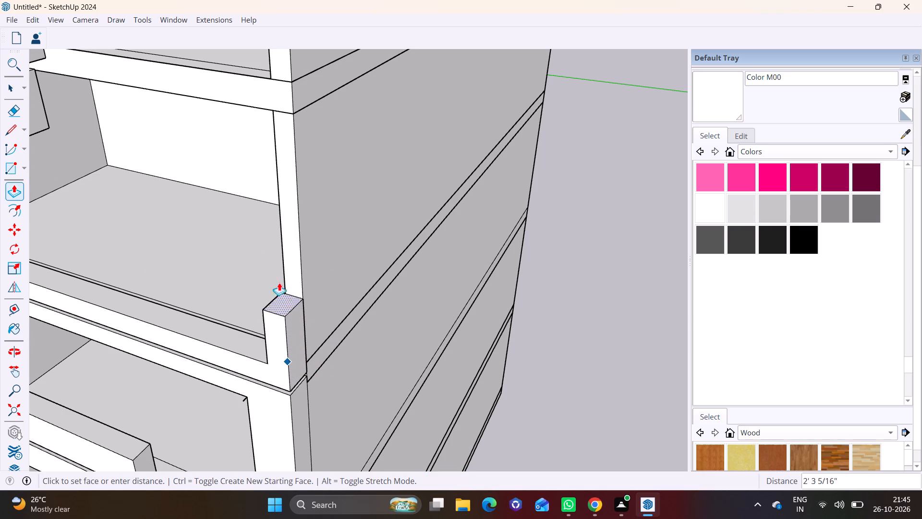
scroll(279, 218, down, 10)
shift+middle_drag(276, 208, 337, 324)
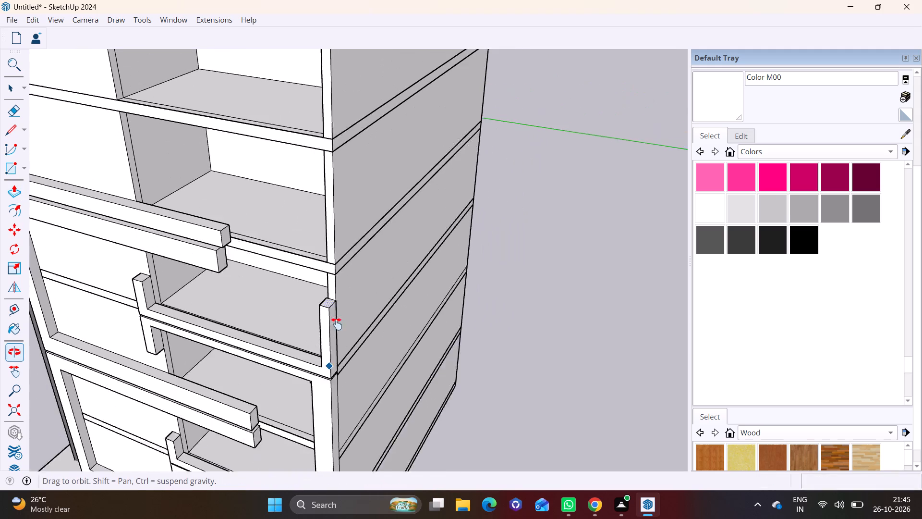
shift+middle_drag(337, 324, 338, 328)
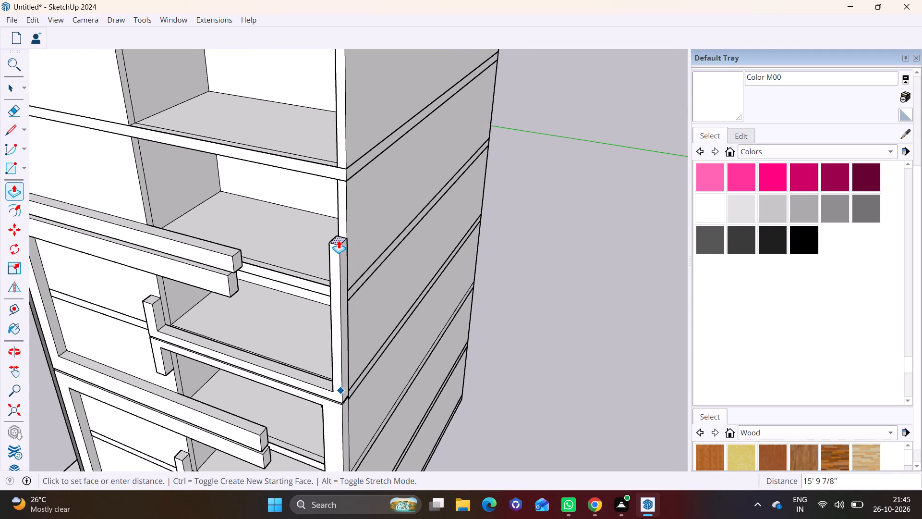
middle_drag(342, 209, 377, 203)
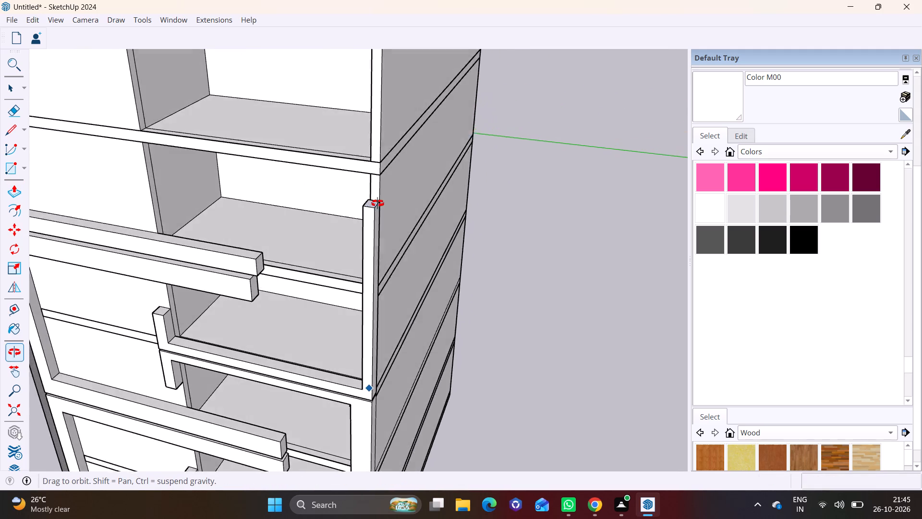
middle_drag(377, 203, 397, 201)
click(386, 158)
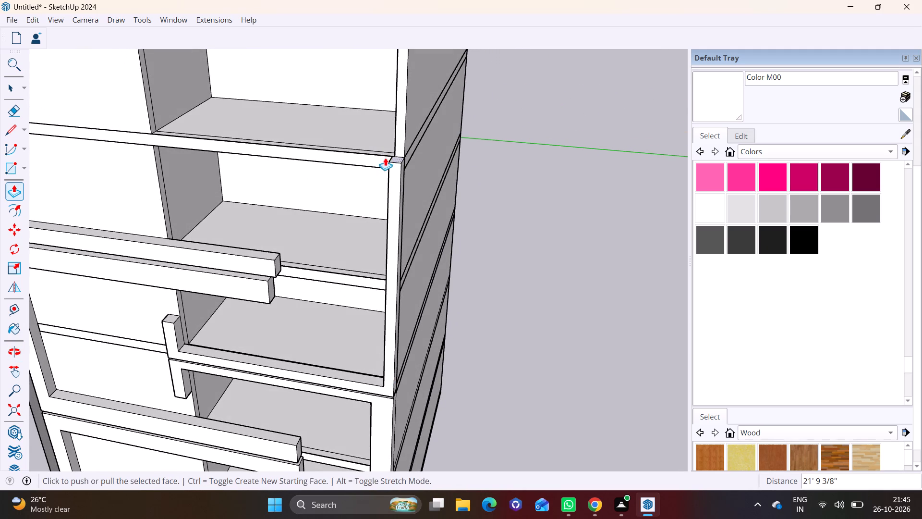
scroll(385, 164, up, 5)
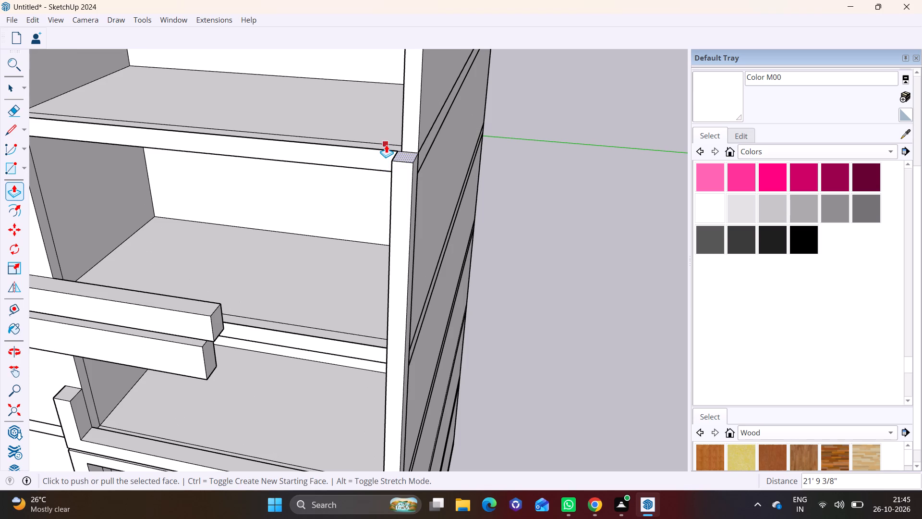
Draw a line 1' 2 15/16" long across the outer upright's recess-side face, level with the upper floor slab's bottom edge.
scroll(324, 168, down, 1)
scroll(347, 211, down, 6)
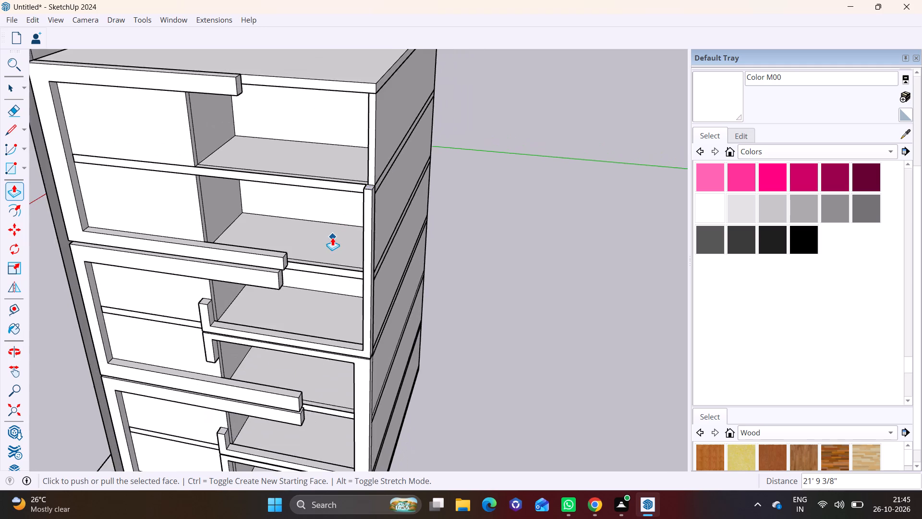
shift+middle_drag(317, 299, 299, 380)
middle_drag(311, 371, 384, 290)
scroll(371, 235, up, 2)
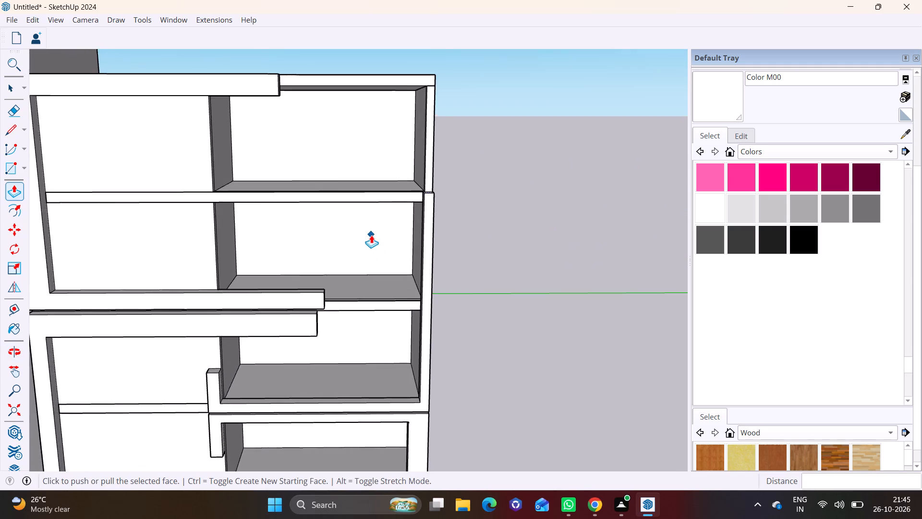
scroll(371, 235, up, 2)
shift+middle_drag(371, 236, 378, 263)
click(2, 128)
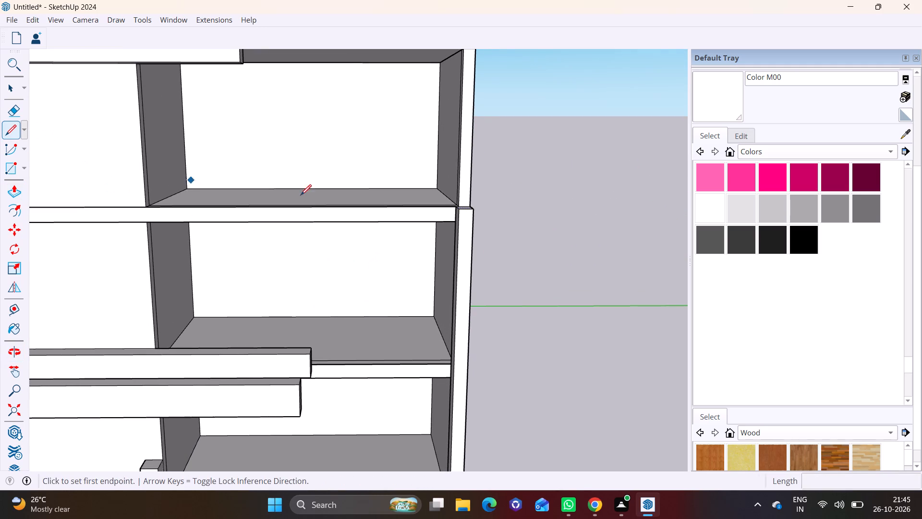
scroll(450, 191, up, 4)
middle_drag(477, 255, 552, 252)
scroll(486, 214, up, 7)
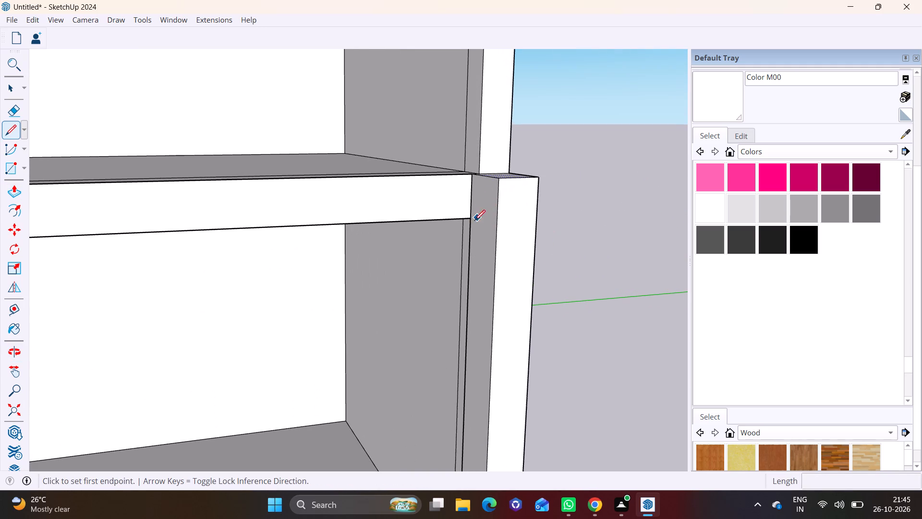
click(469, 220)
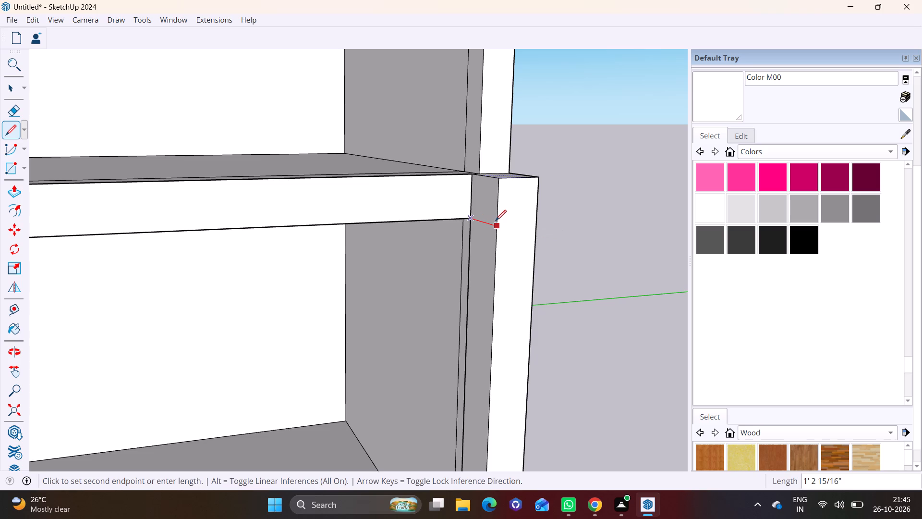
click(496, 221)
Pull the marked-off upper face of the outer upright about 21' 5 5/16" along the floor slab, just past the recess, forming a top beam.
key(space)
click(486, 210)
click(27, 188)
click(14, 188)
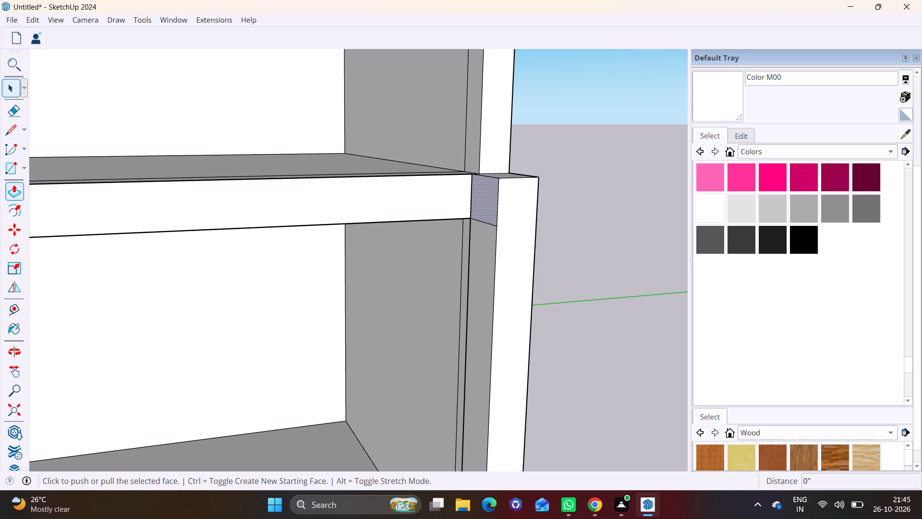
click(494, 197)
scroll(110, 207, down, 4)
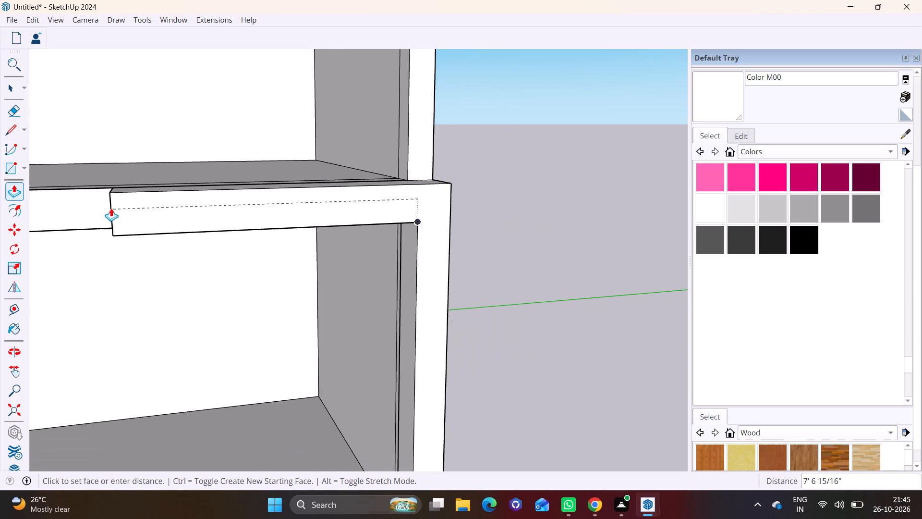
scroll(111, 208, down, 5)
shift+middle_drag(112, 208, 383, 191)
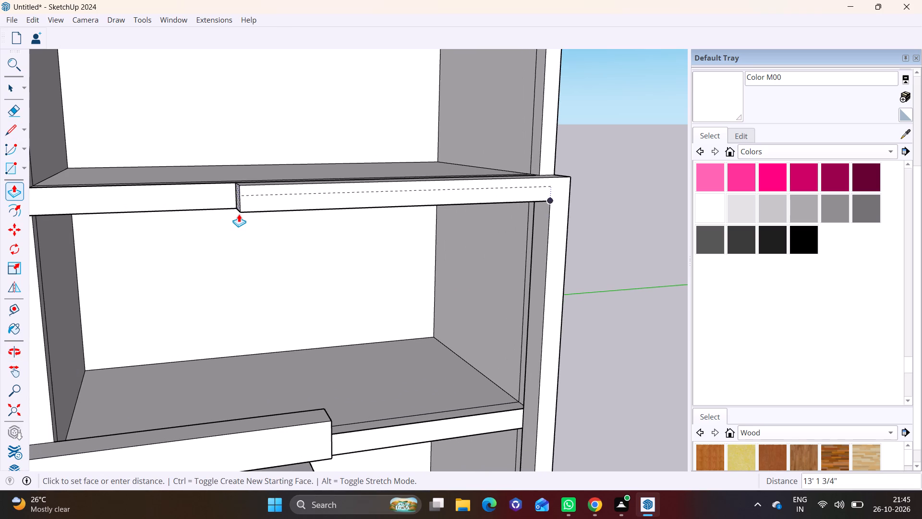
scroll(115, 216, down, 3)
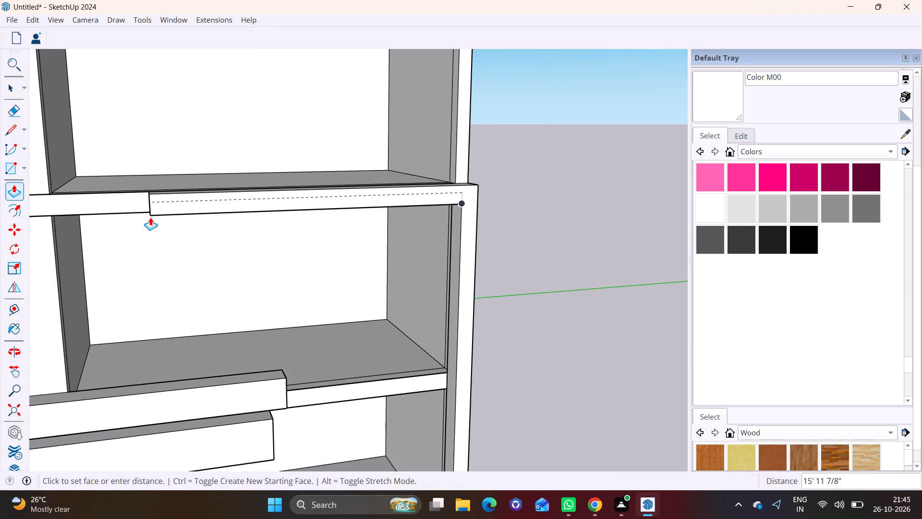
middle_drag(150, 217, 224, 132)
scroll(204, 162, down, 4)
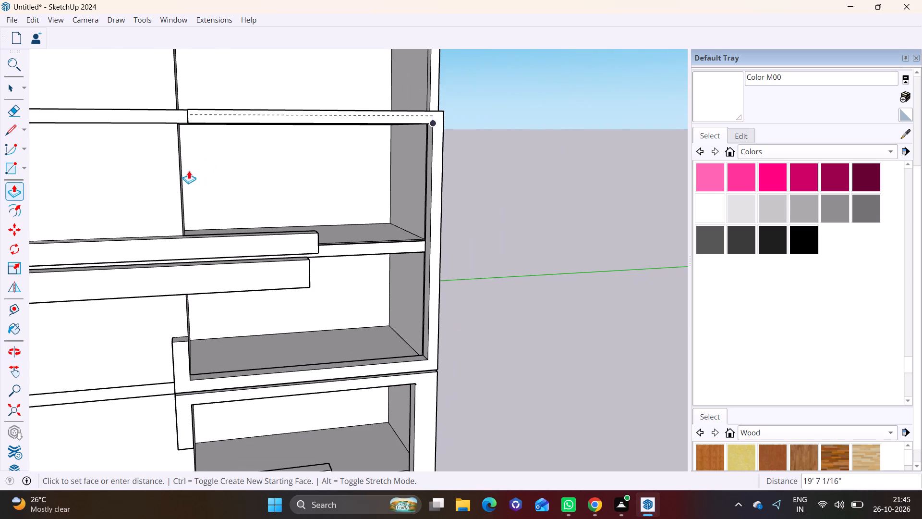
click(163, 121)
Draw a line across the top beam's underside from the recess's upper corner to the beam's front edge.
middle_drag(173, 150, 169, 90)
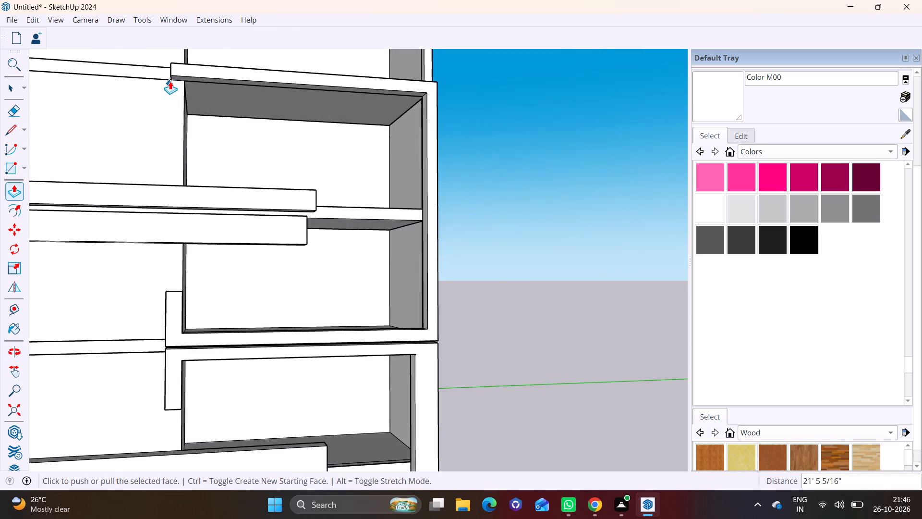
scroll(170, 81, up, 7)
click(6, 126)
shift+middle_drag(107, 124, 118, 210)
shift+scroll(115, 210, up, 1)
middle_drag(185, 198, 215, 107)
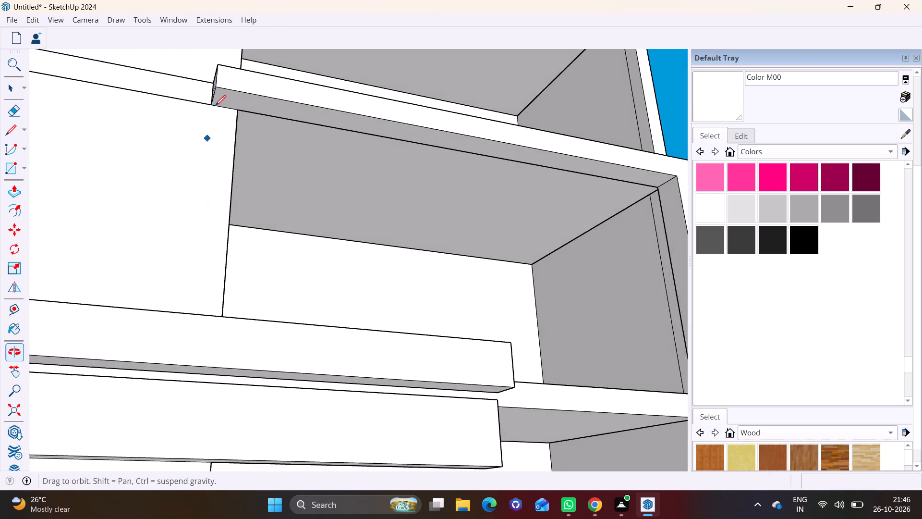
scroll(215, 106, up, 6)
click(252, 114)
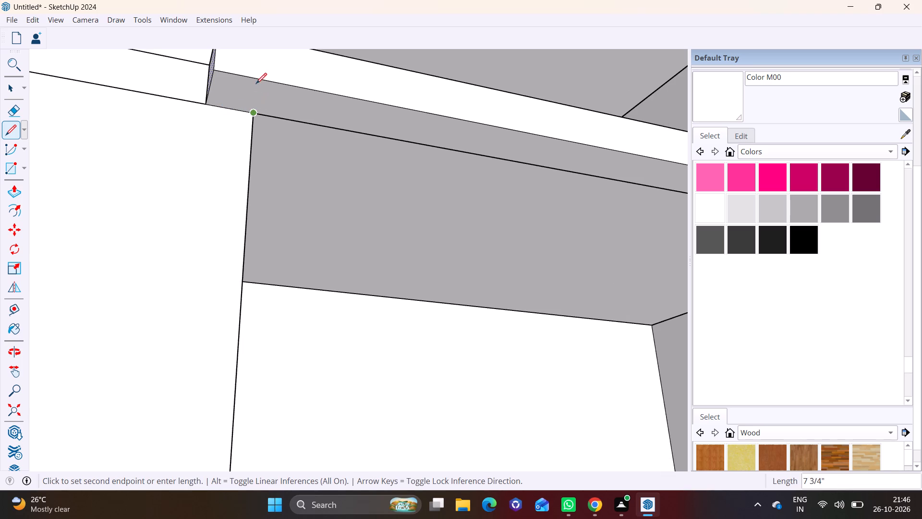
click(261, 82)
Pull the marked-off underside of the top beam's end down about 4' 4 7/8", forming a short upright beside the recess.
key(space)
click(233, 90)
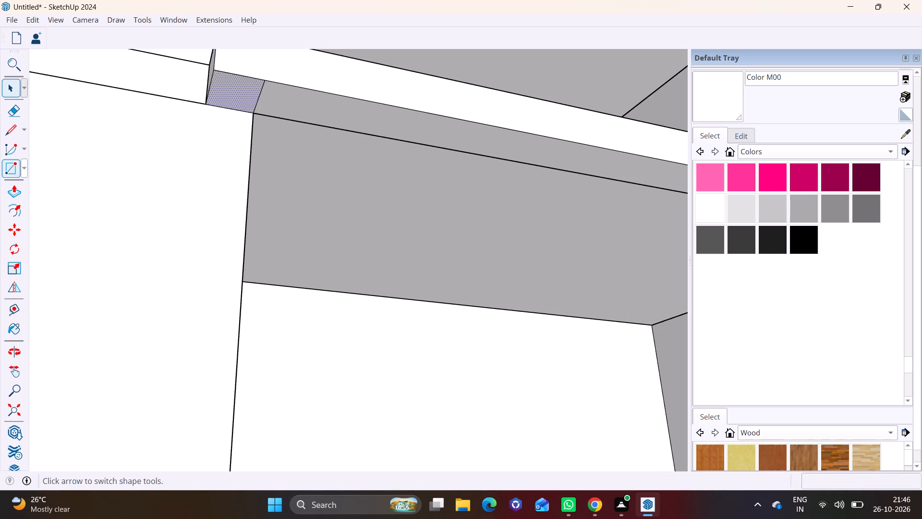
click(13, 184)
click(249, 81)
scroll(159, 345, down, 1)
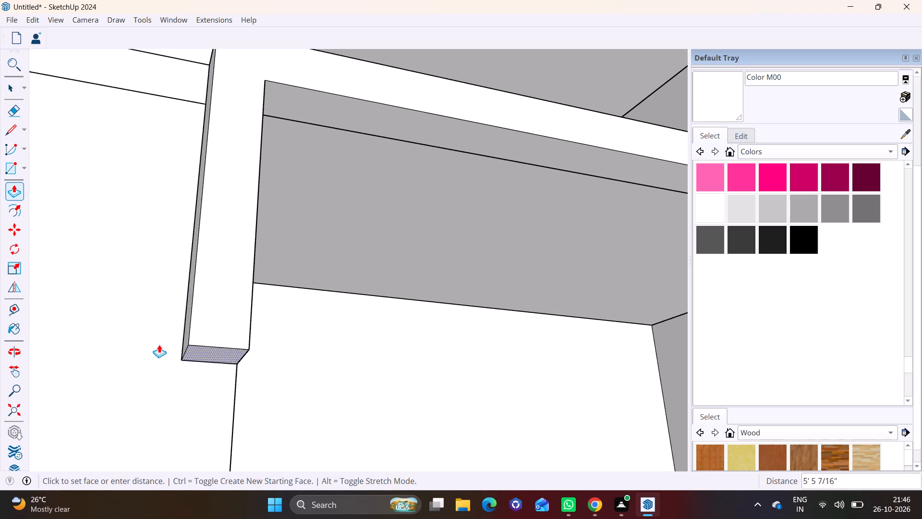
scroll(159, 345, down, 10)
click(162, 320)
scroll(243, 289, down, 7)
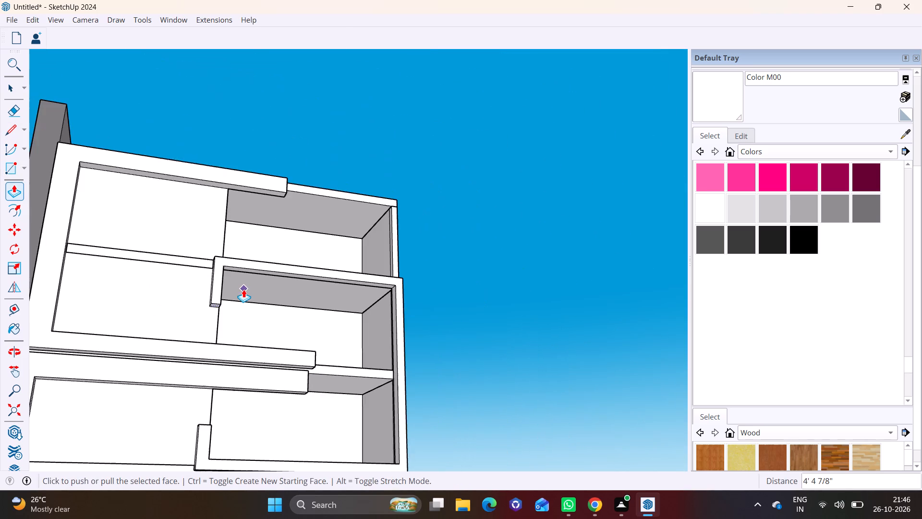
shift+middle_drag(244, 290, 245, 188)
middle_drag(246, 192, 173, 319)
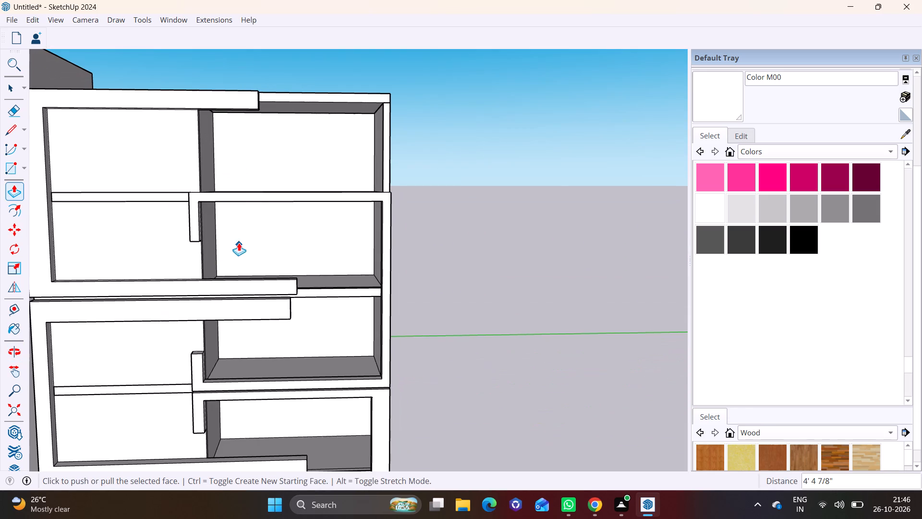
Pull the underside of the lowest recess frame's top beam down about 9 5/16" to thicken the beam.
scroll(280, 160, up, 2)
scroll(255, 181, down, 5)
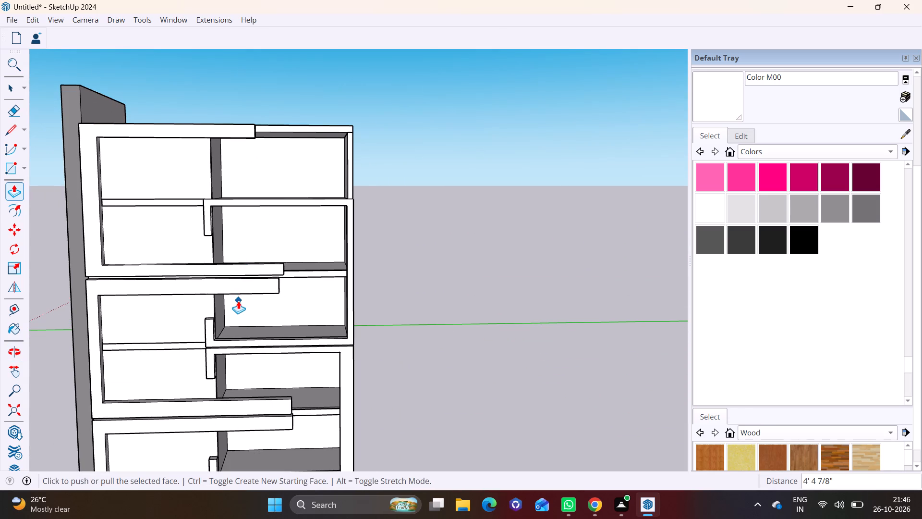
scroll(241, 314, up, 1)
scroll(257, 365, up, 6)
scroll(279, 323, down, 5)
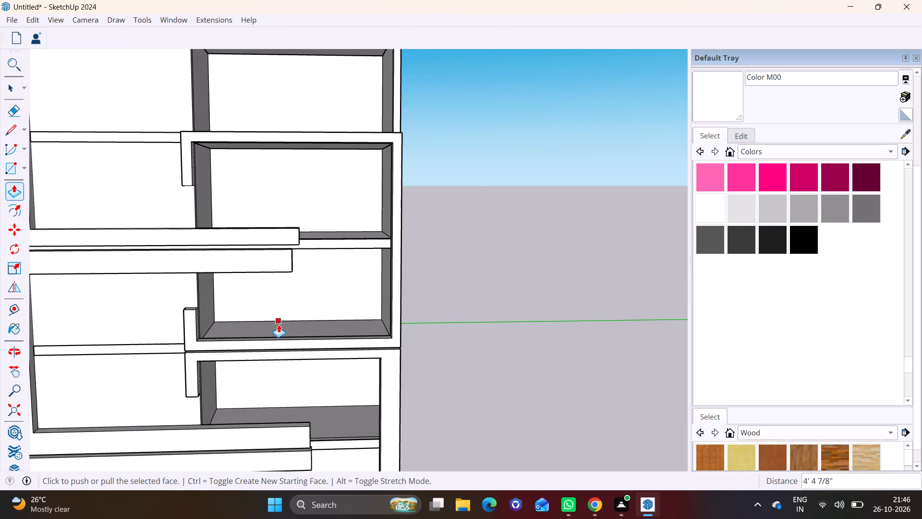
scroll(279, 324, down, 6)
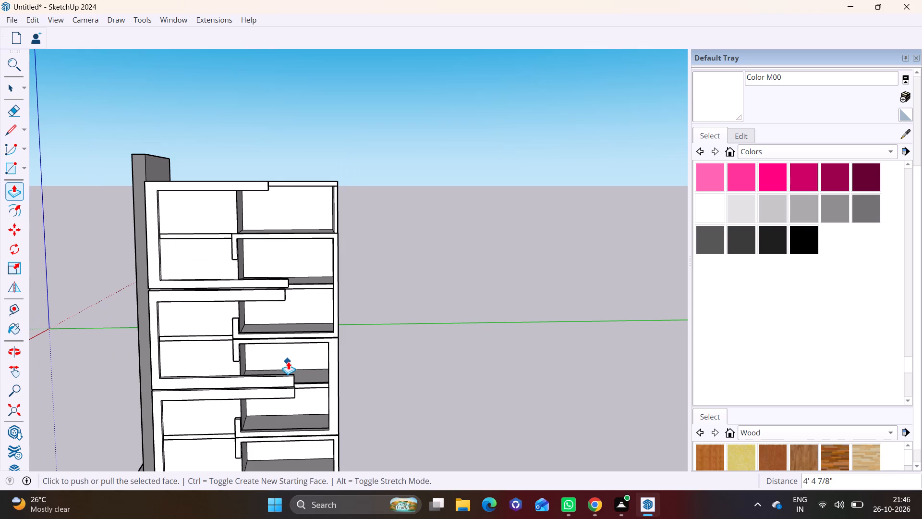
middle_drag(287, 363, 289, 267)
scroll(261, 302, up, 9)
middle_drag(310, 351, 300, 336)
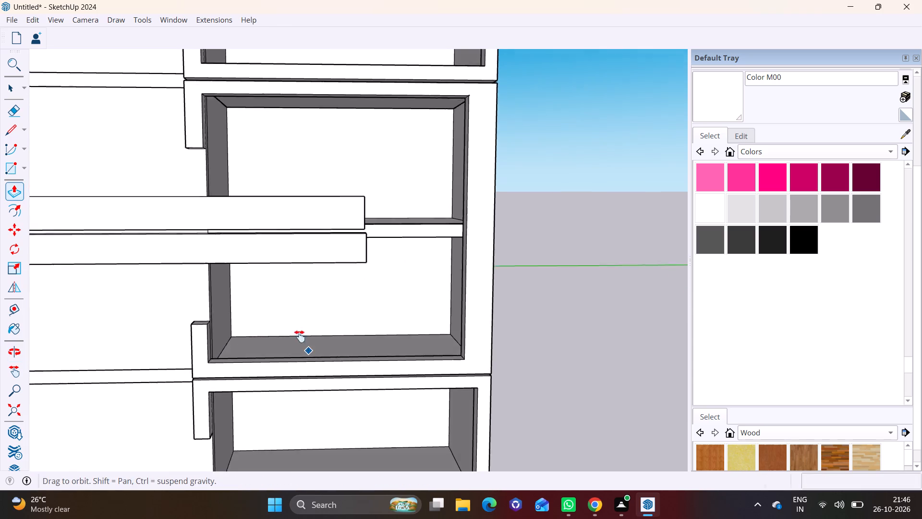
middle_drag(300, 336, 288, 292)
shift+scroll(289, 299, up, 1)
middle_drag(296, 298, 296, 210)
scroll(280, 228, up, 5)
key(space)
click(278, 235)
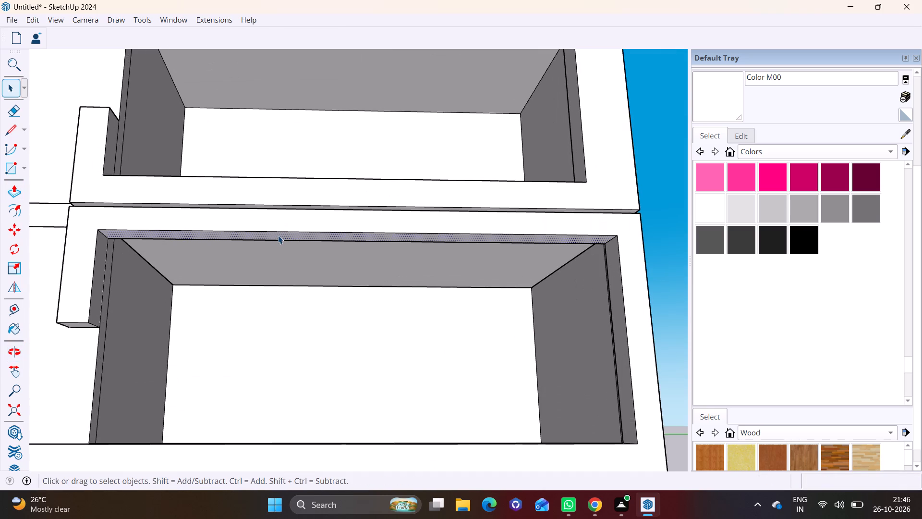
click(17, 196)
click(147, 233)
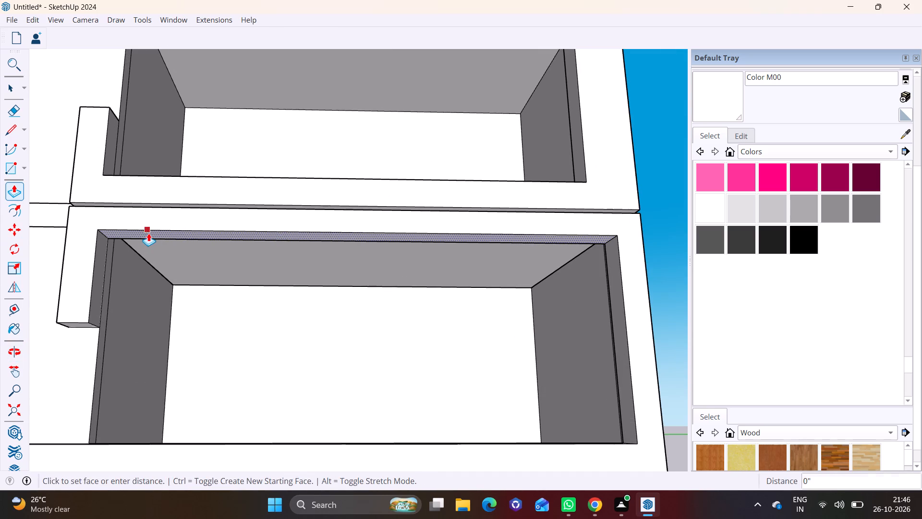
click(143, 249)
Push the upper face of the middle recess frame's bottom beam down about 9 1/4", and pull it back up about 1' 4 11/16".
scroll(182, 230, down, 3)
middle_drag(187, 229, 189, 339)
shift+scroll(219, 267, up, 3)
middle_drag(219, 263, 204, 317)
scroll(214, 298, up, 3)
key(space)
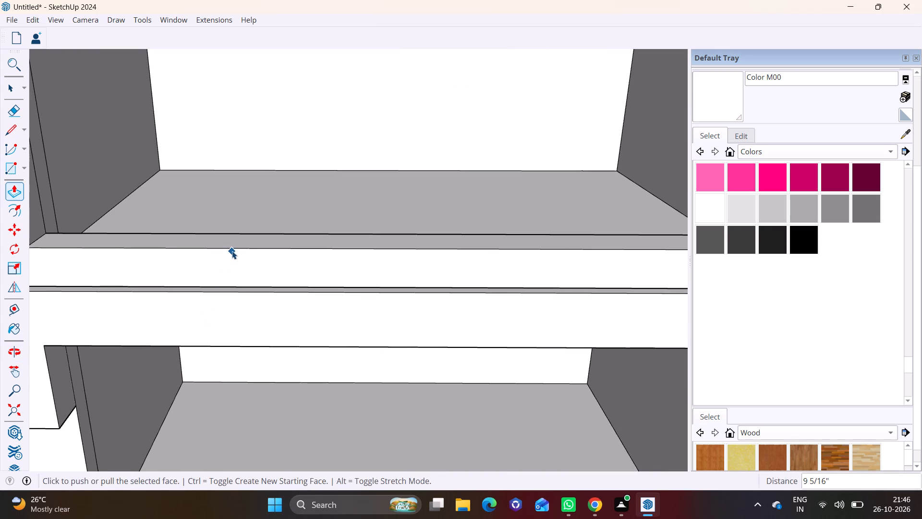
click(232, 245)
click(18, 192)
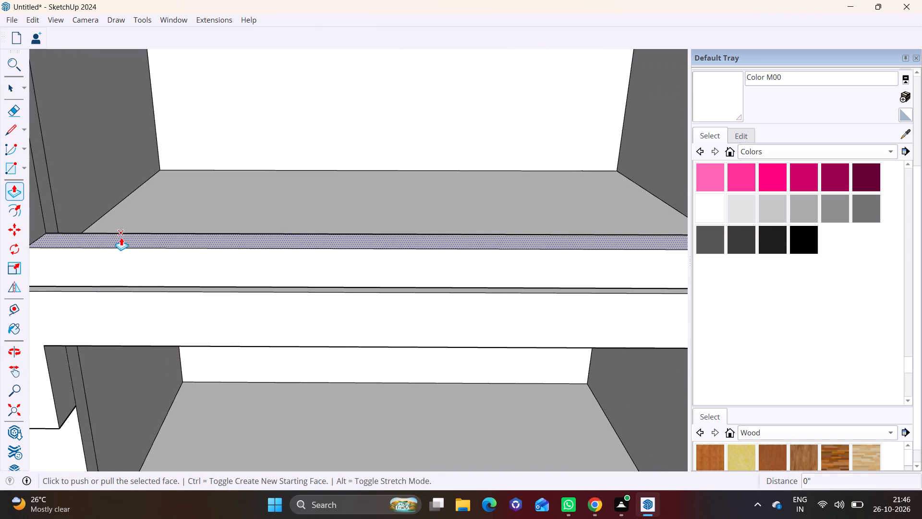
click(121, 237)
click(128, 263)
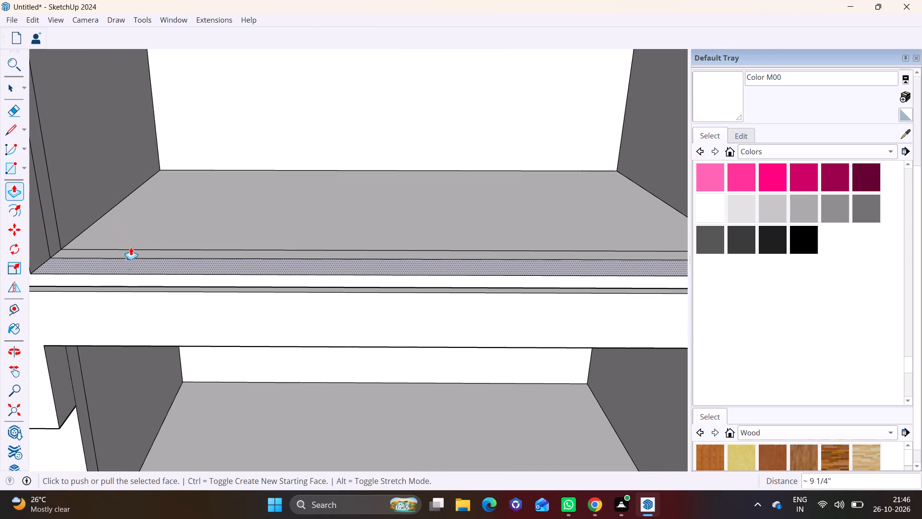
click(122, 265)
click(121, 218)
Examine the projecting recess frames and long beams of the side elevation from several angles.
scroll(145, 272, down, 2)
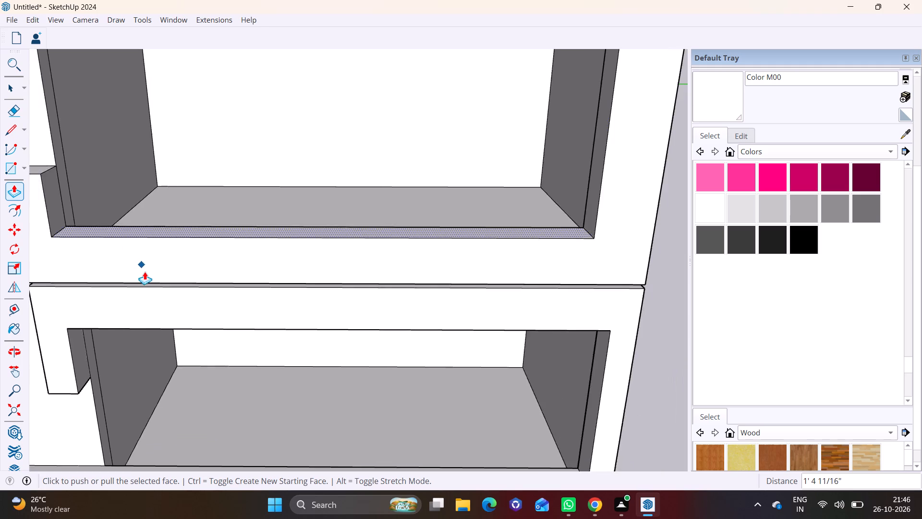
scroll(145, 272, down, 11)
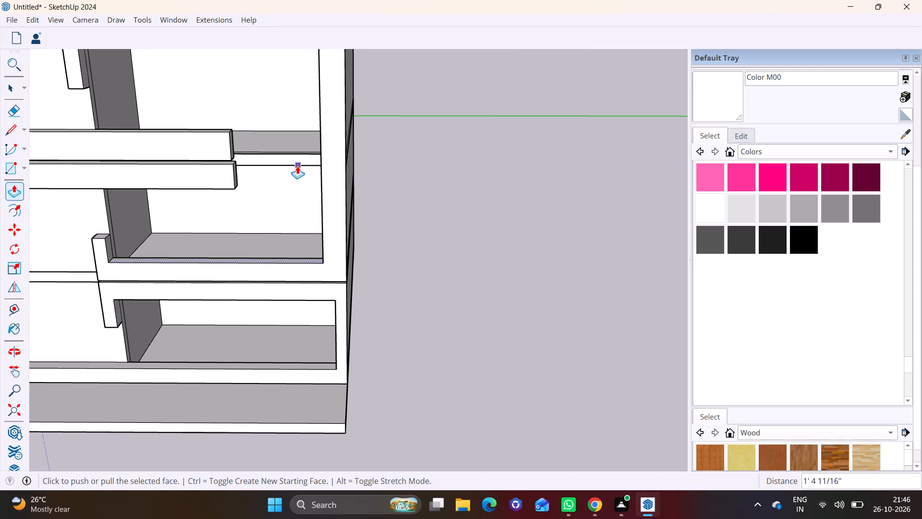
middle_drag(295, 165, 352, 100)
scroll(220, 184, down, 3)
middle_drag(213, 197, 218, 281)
middle_drag(250, 259, 251, 227)
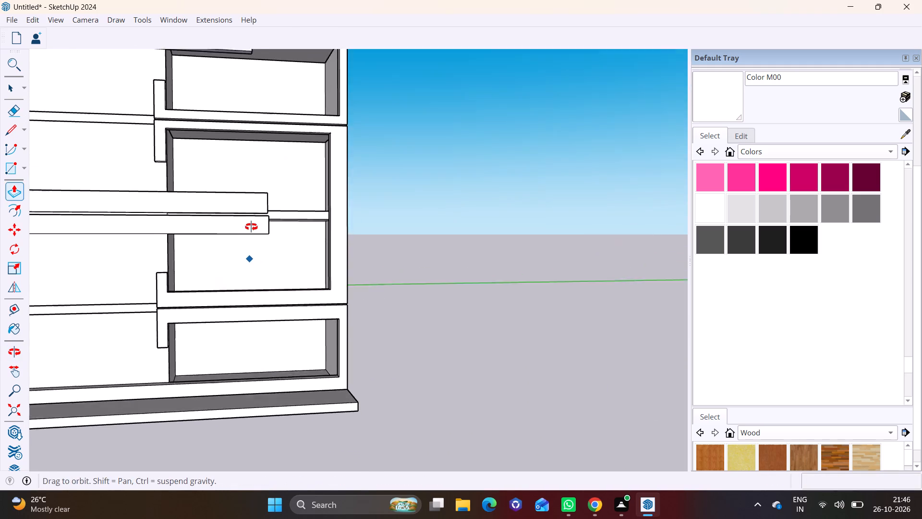
middle_drag(251, 227, 251, 222)
scroll(255, 218, up, 4)
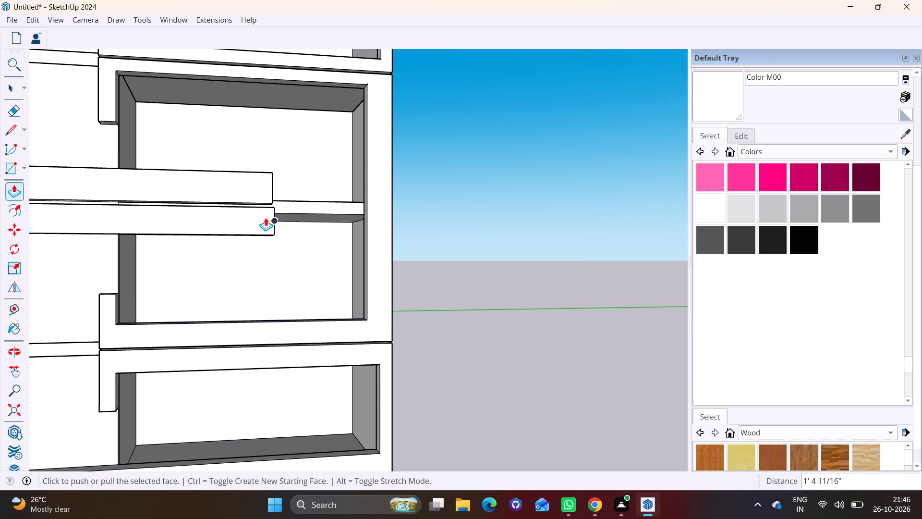
middle_drag(266, 218, 288, 252)
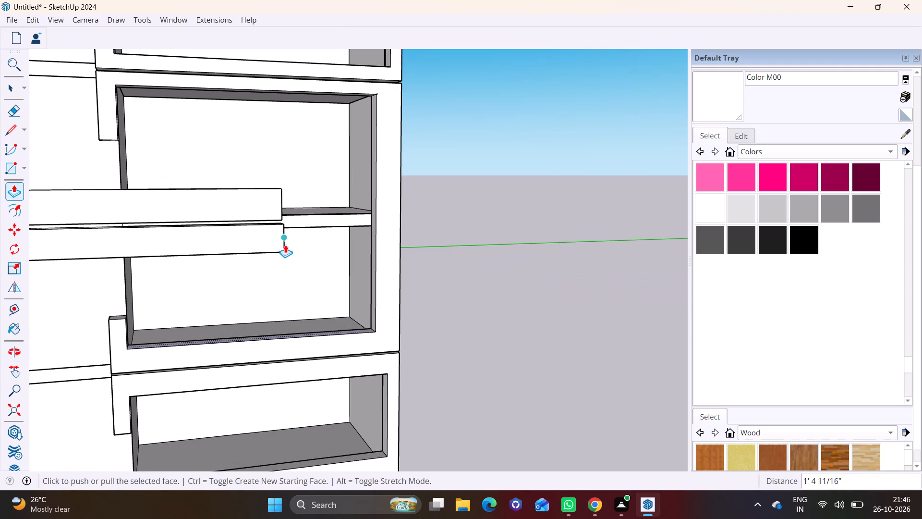
scroll(271, 239, down, 6)
middle_drag(206, 210, 200, 209)
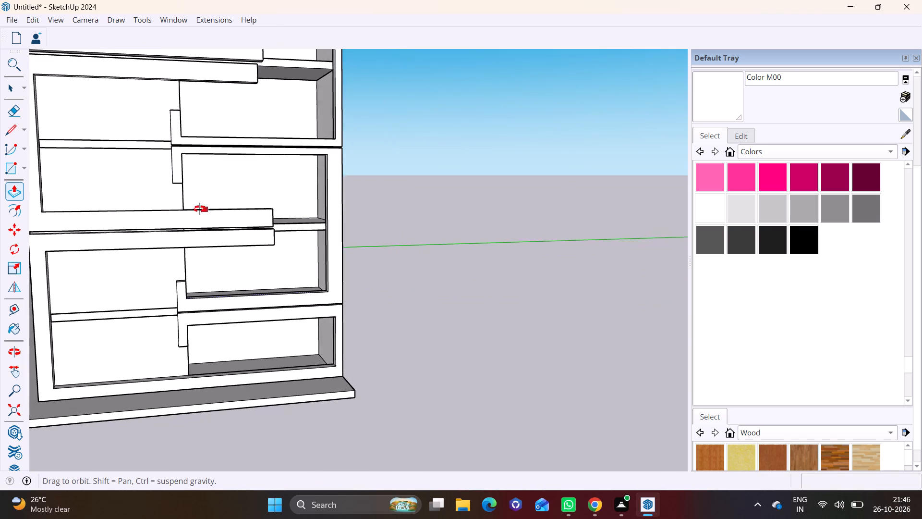
middle_drag(200, 209, 376, 230)
scroll(247, 157, up, 3)
middle_drag(281, 196, 282, 205)
scroll(282, 205, down, 3)
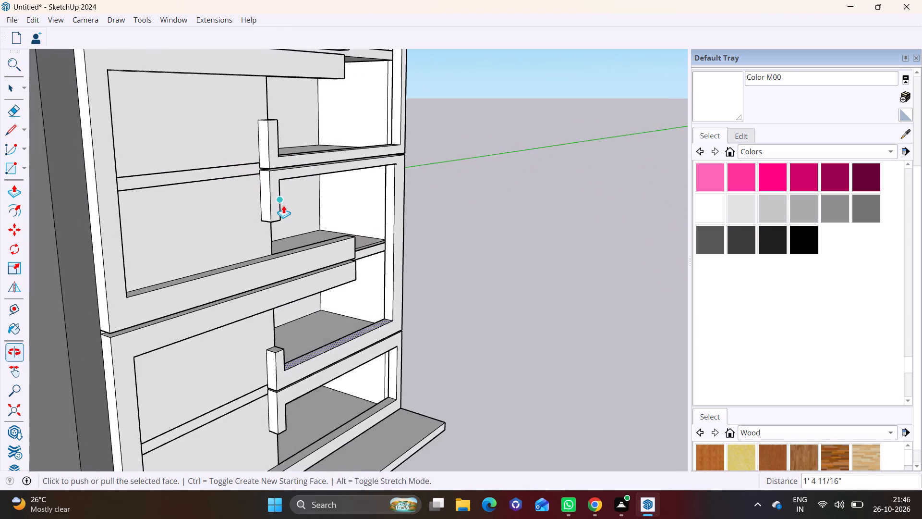
scroll(283, 205, down, 6)
middle_drag(285, 203, 206, 275)
Pull the front face of the uppermost recess frame outward about 4 5/8".
scroll(225, 185, up, 2)
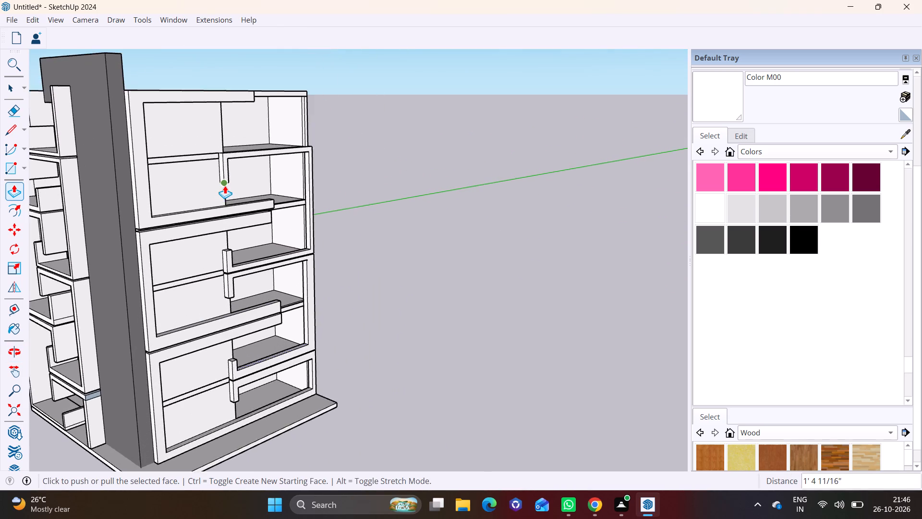
scroll(225, 185, up, 2)
middle_drag(222, 185, 137, 197)
scroll(192, 185, up, 7)
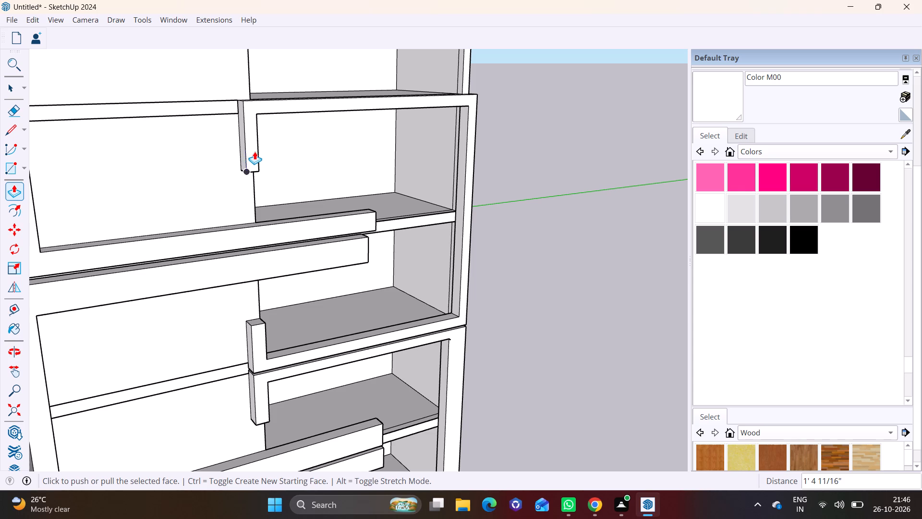
middle_drag(253, 152, 326, 172)
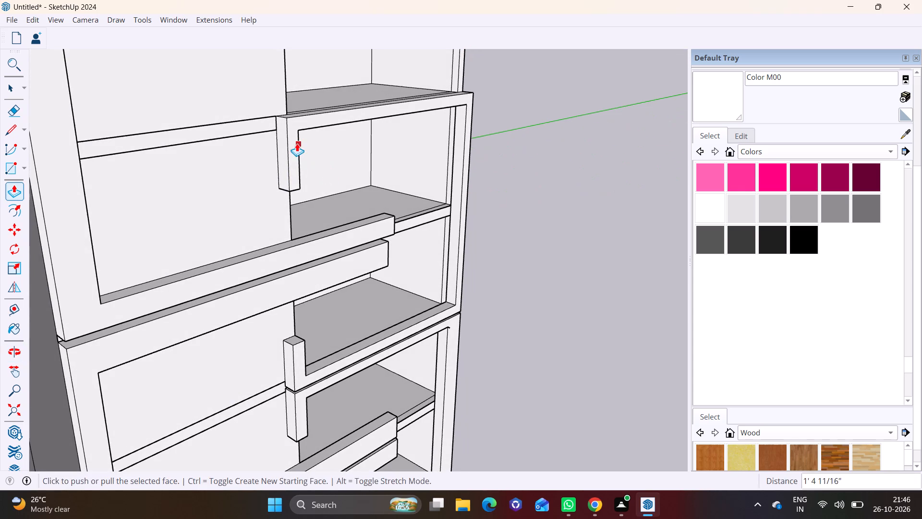
key(space)
click(290, 142)
click(11, 189)
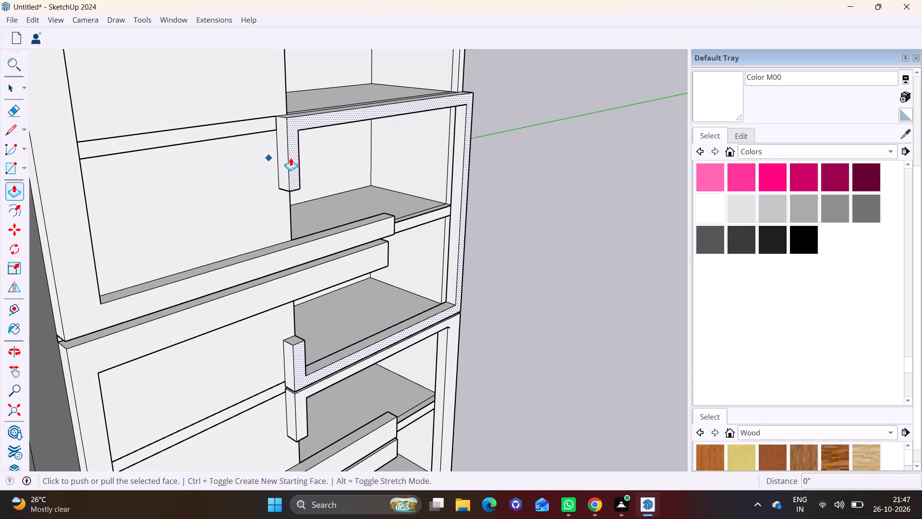
click(293, 156)
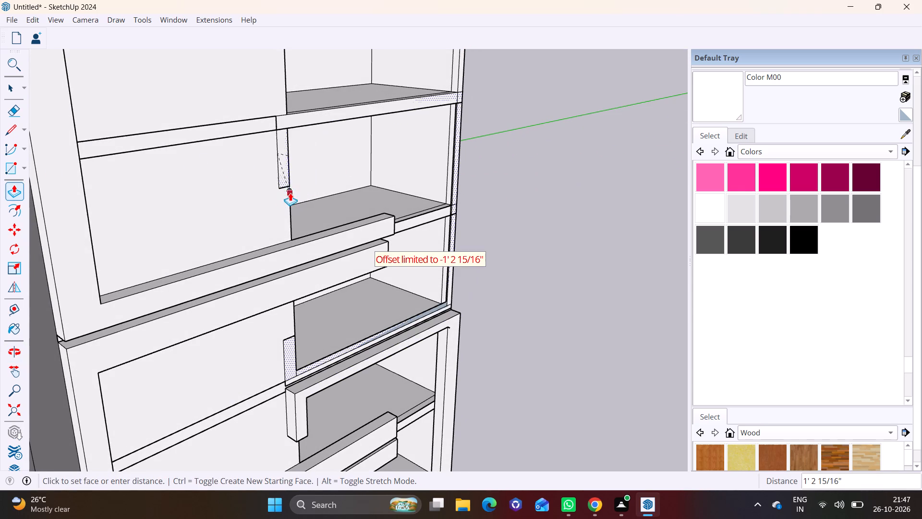
key(ctrl+z)
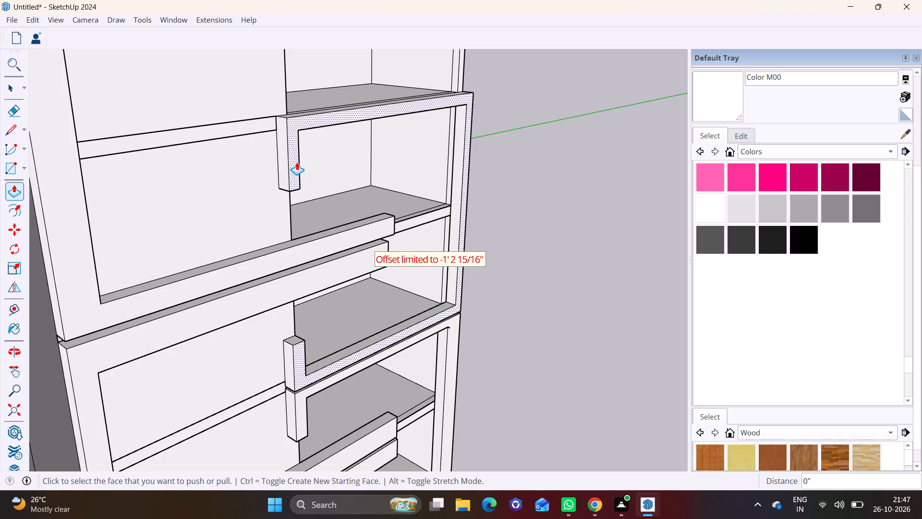
click(297, 162)
click(301, 161)
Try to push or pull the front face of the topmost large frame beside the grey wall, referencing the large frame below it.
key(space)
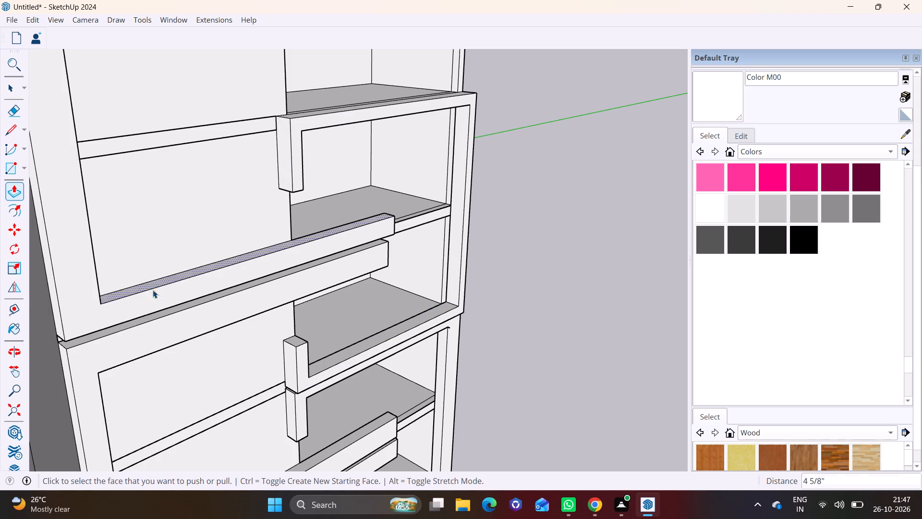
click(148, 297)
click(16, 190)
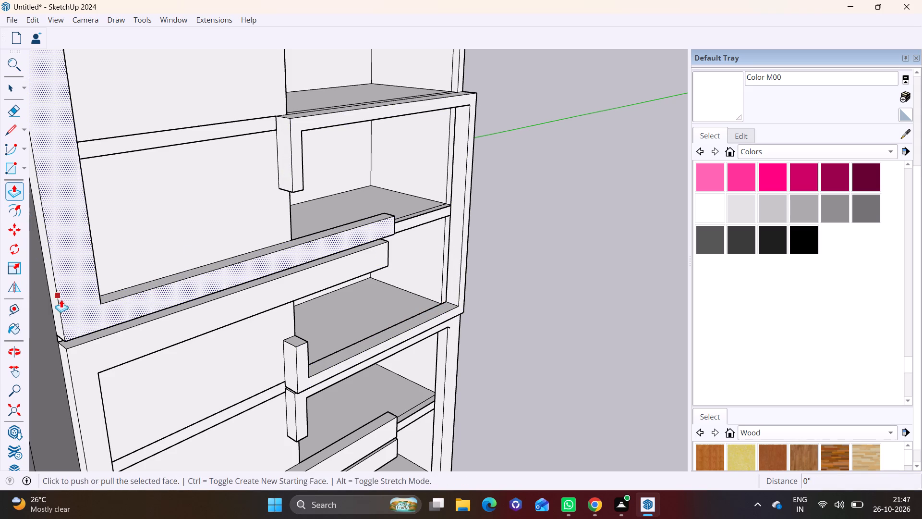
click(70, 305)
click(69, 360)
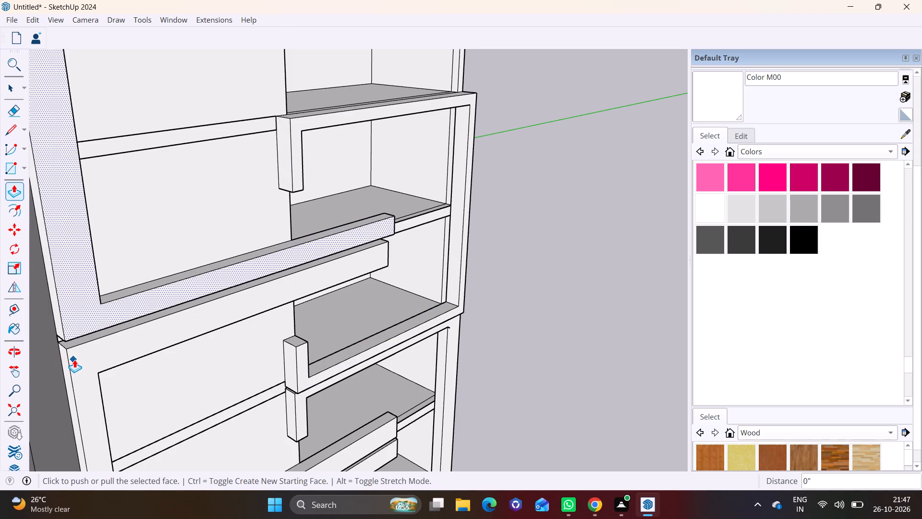
Extend the end face of the topmost large frame's roof-level beam about 2' 3 3/8" along the roof edge.
scroll(74, 359, down, 14)
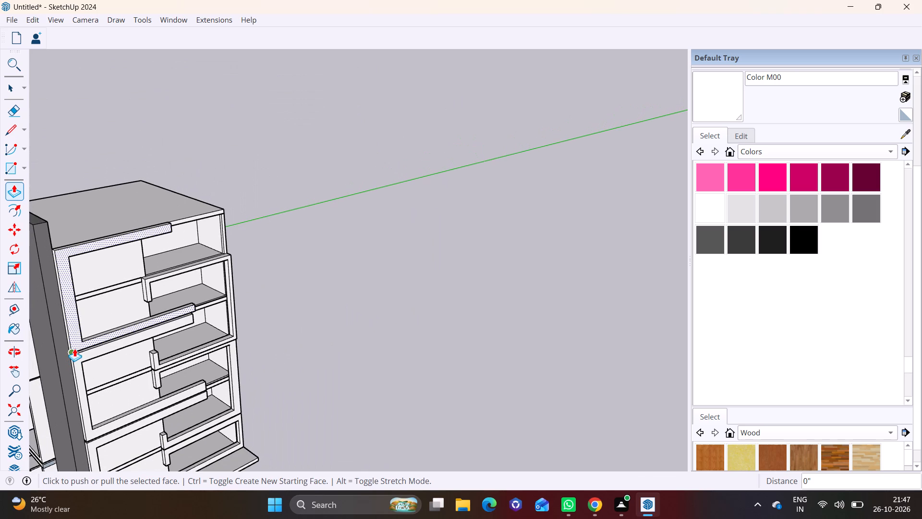
middle_drag(113, 307, 125, 301)
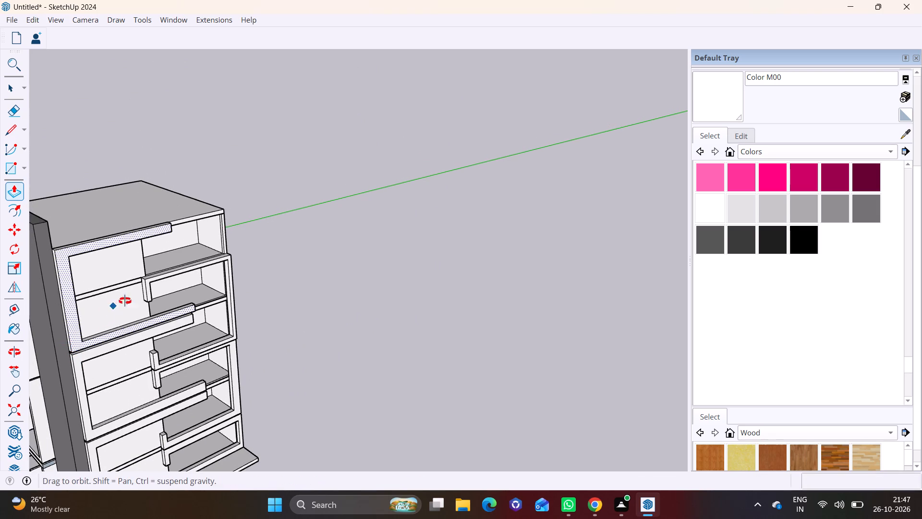
middle_drag(125, 301, 177, 277)
middle_drag(159, 272, 122, 236)
scroll(128, 241, up, 5)
middle_drag(185, 244, 129, 316)
middle_drag(211, 257, 136, 251)
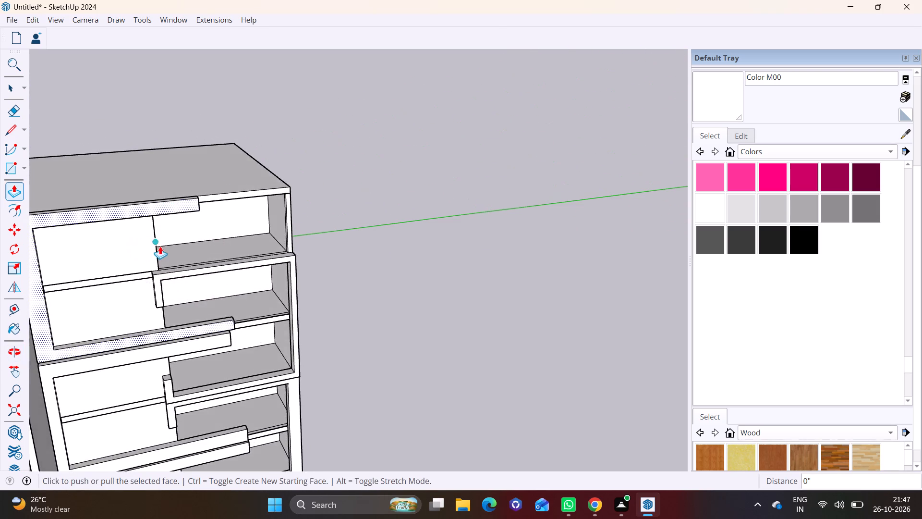
scroll(160, 246, up, 3)
middle_drag(176, 255, 112, 210)
scroll(199, 177, up, 4)
middle_drag(189, 161, 111, 202)
scroll(111, 191, up, 2)
scroll(121, 181, down, 9)
middle_drag(129, 186, 134, 177)
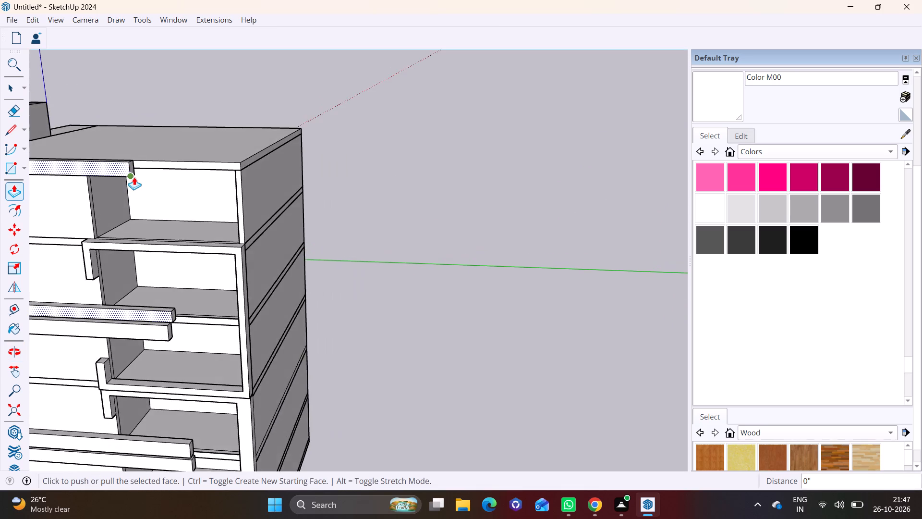
scroll(135, 177, up, 3)
key(space)
click(131, 167)
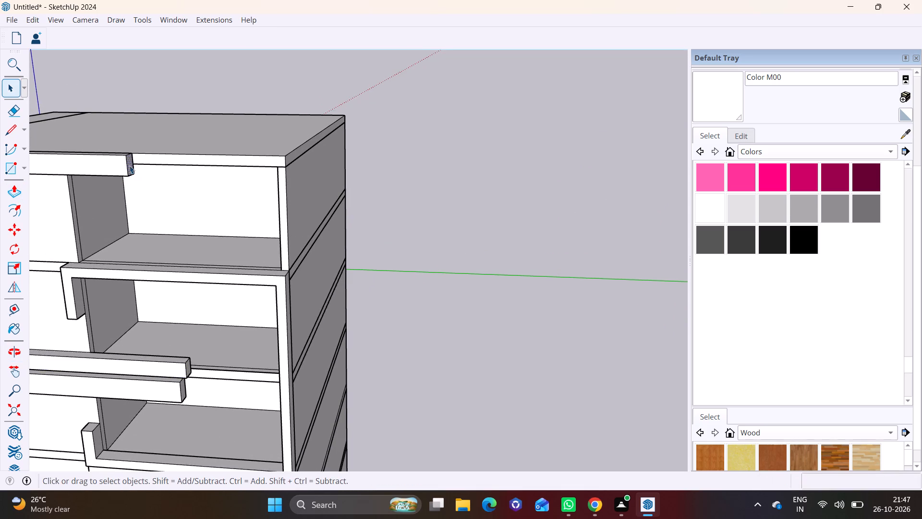
scroll(127, 164, up, 5)
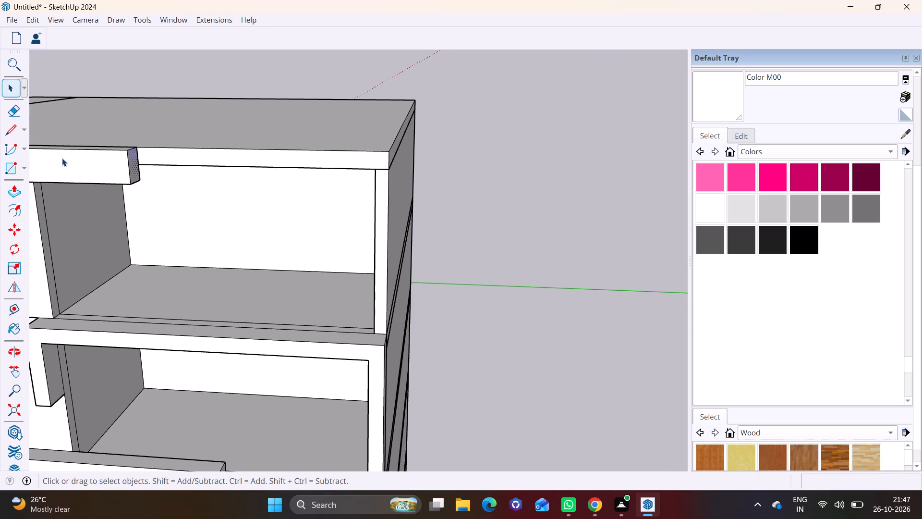
drag(8, 189, 24, 189)
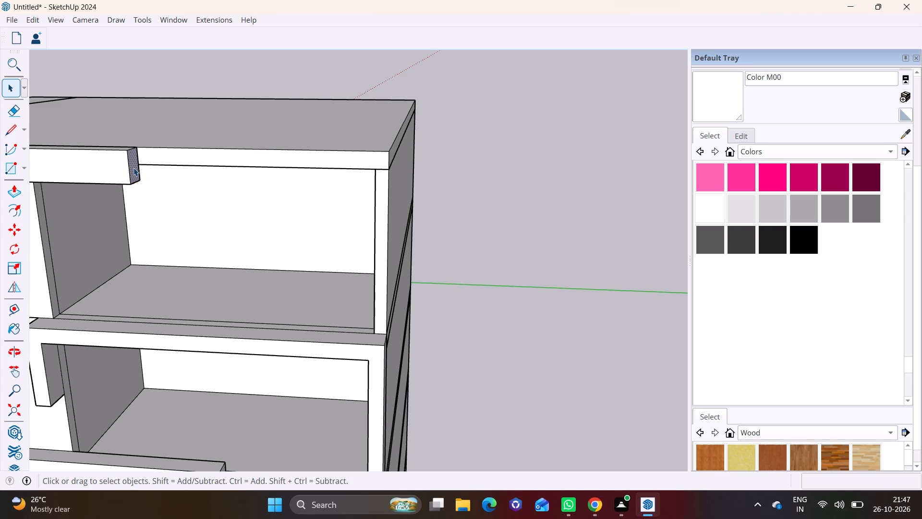
click(6, 188)
click(131, 167)
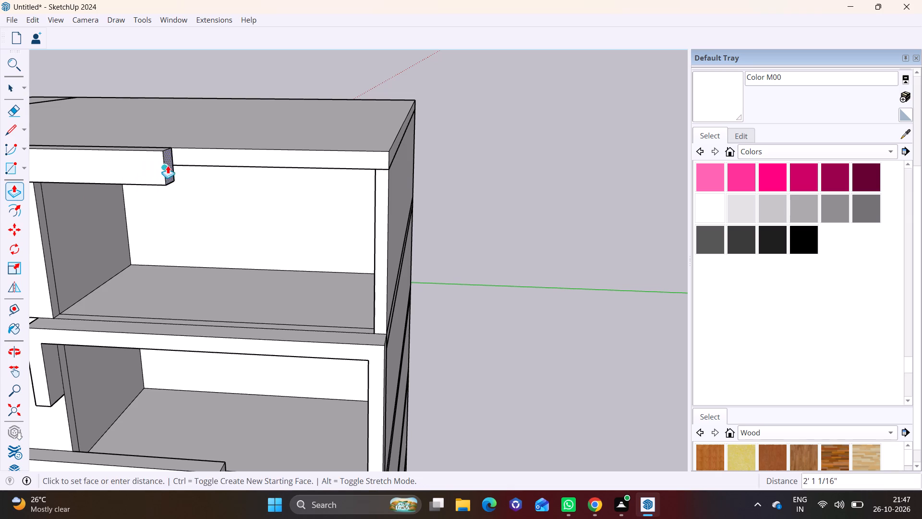
click(168, 165)
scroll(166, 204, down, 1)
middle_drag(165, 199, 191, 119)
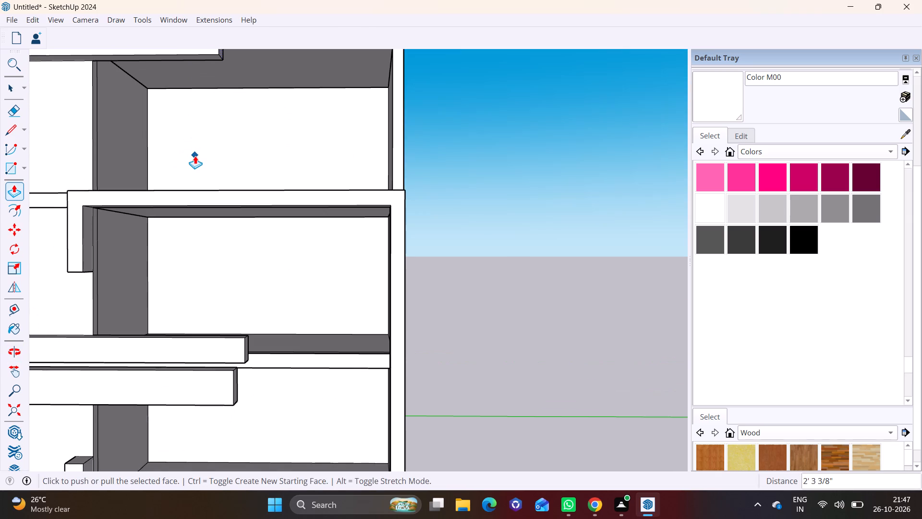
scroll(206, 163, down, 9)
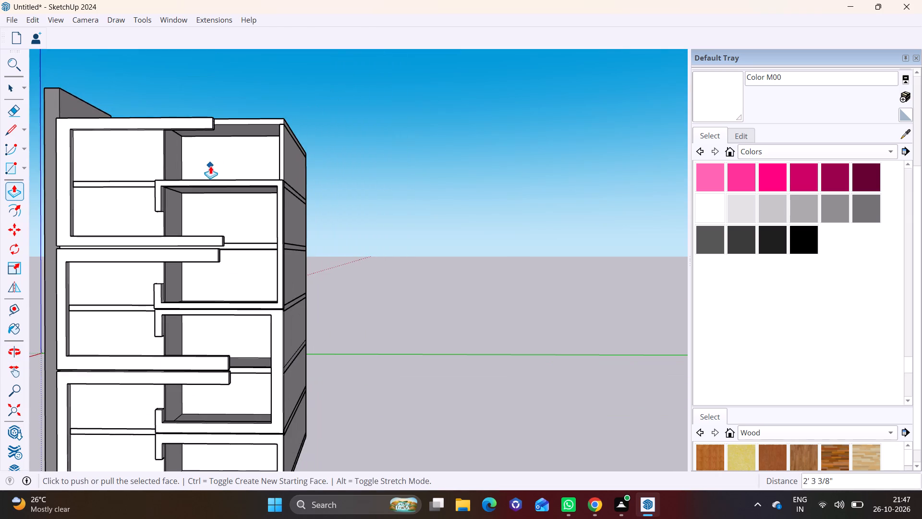
Draw a line across the underside of the topmost large frame's roof-level beam, a short distance from its end.
middle_drag(210, 165, 225, 110)
scroll(217, 129, up, 8)
middle_drag(219, 123, 235, 74)
middle_drag(233, 92, 241, 225)
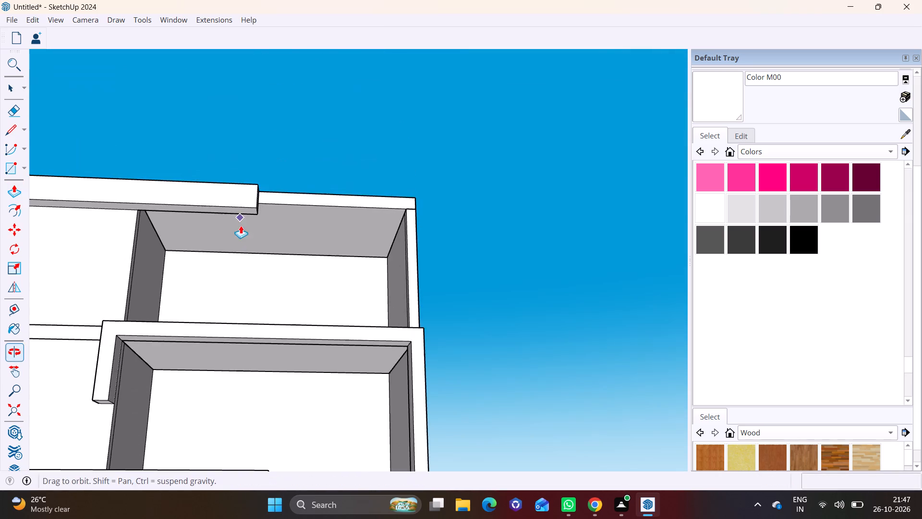
middle_drag(246, 224, 253, 145)
scroll(251, 147, up, 3)
click(10, 128)
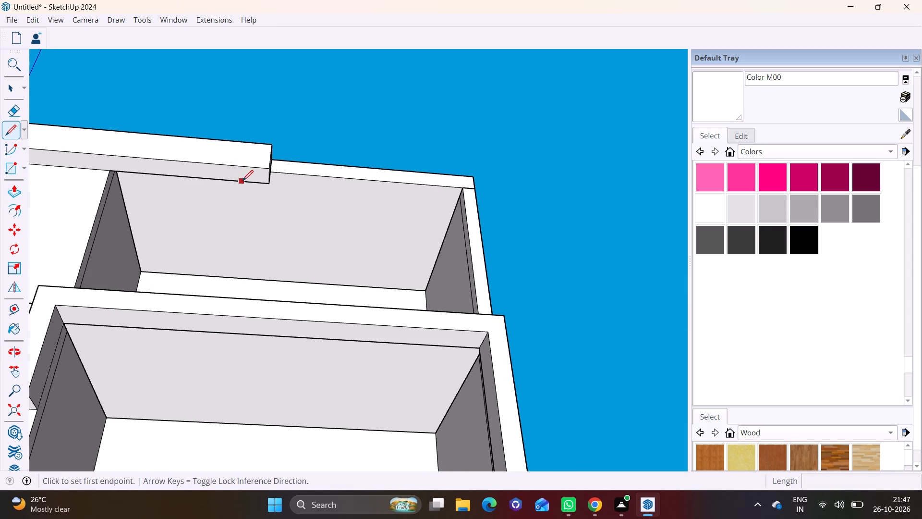
click(243, 182)
click(245, 168)
Push/Pull the marked-off end section of the roof-level beam's underside downward into a short vertical return.
key(space)
click(251, 175)
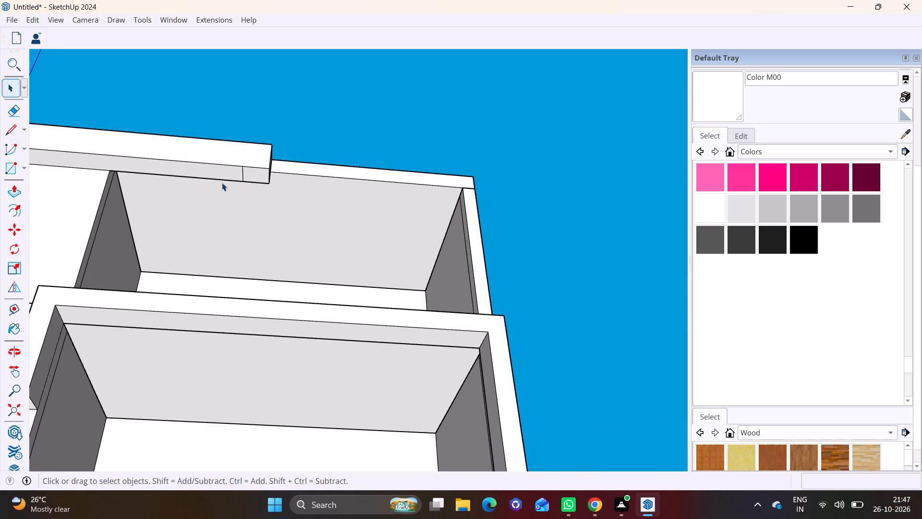
click(13, 194)
click(259, 175)
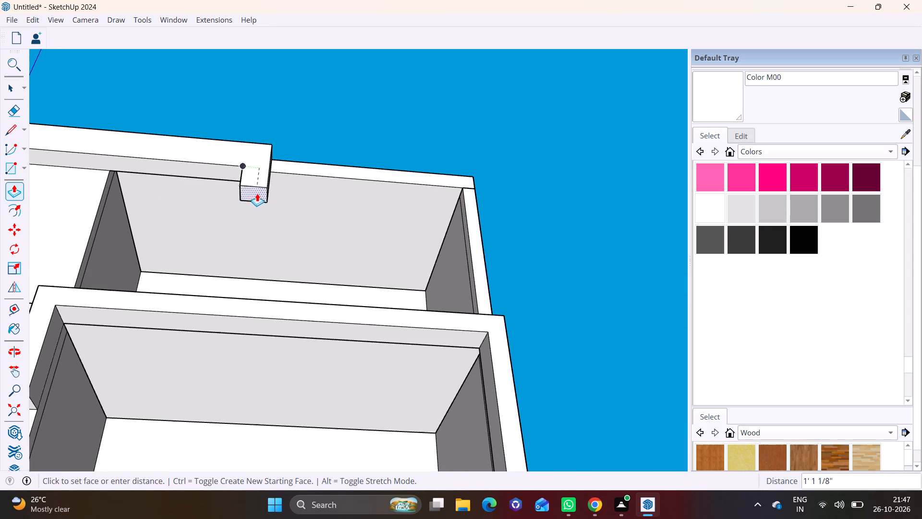
click(261, 241)
key(space)
Shorten the topmost large frame's lower beam by about 1' 8 9/16", aligning its end face with the hanging return above.
middle_drag(273, 217, 269, 229)
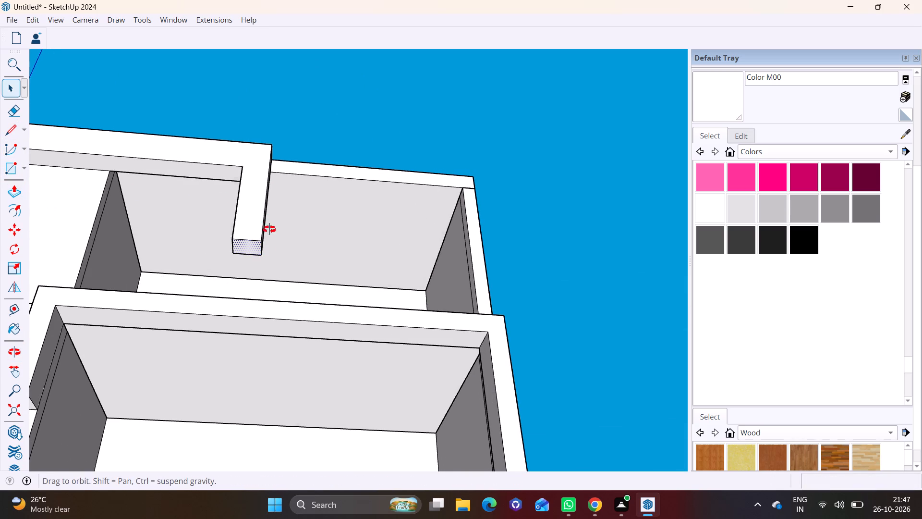
middle_drag(269, 229, 290, 370)
scroll(298, 294, down, 7)
shift+middle_drag(304, 312, 304, 195)
scroll(298, 269, up, 3)
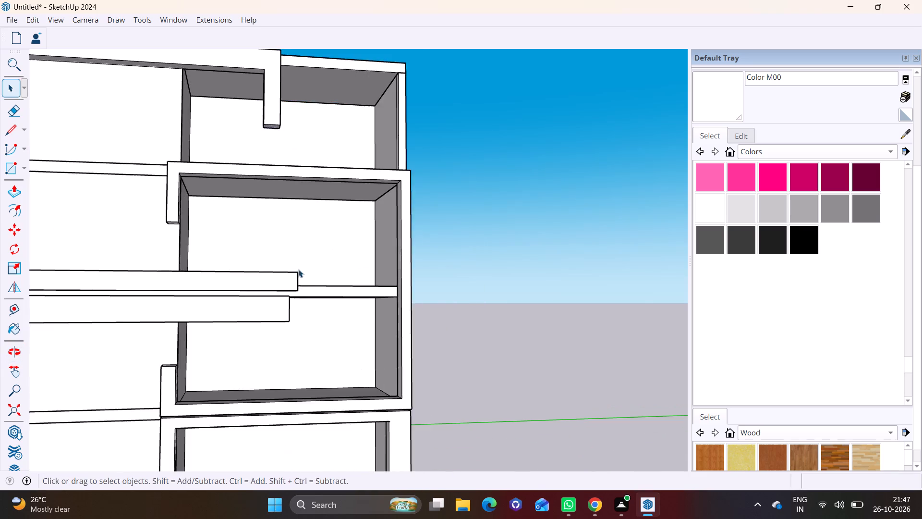
middle_drag(300, 281, 175, 280)
scroll(207, 278, up, 4)
click(248, 287)
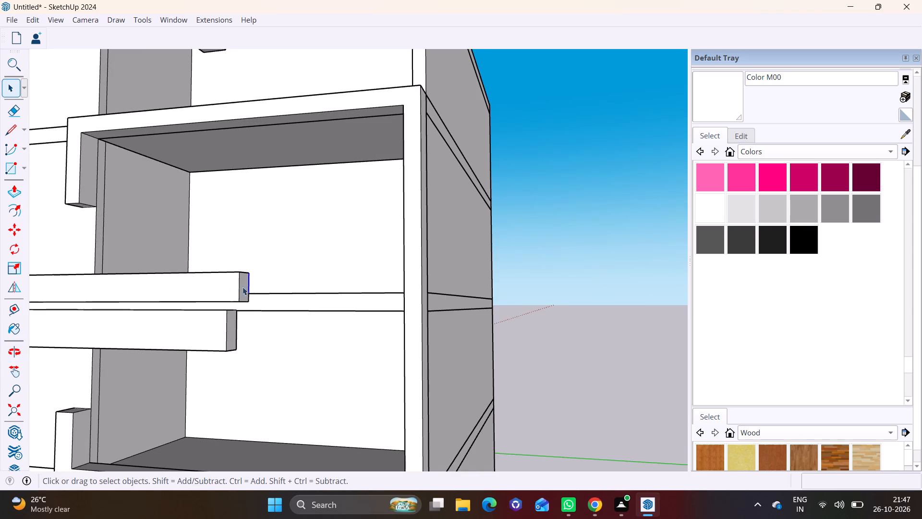
click(245, 287)
click(12, 197)
scroll(119, 250, down, 3)
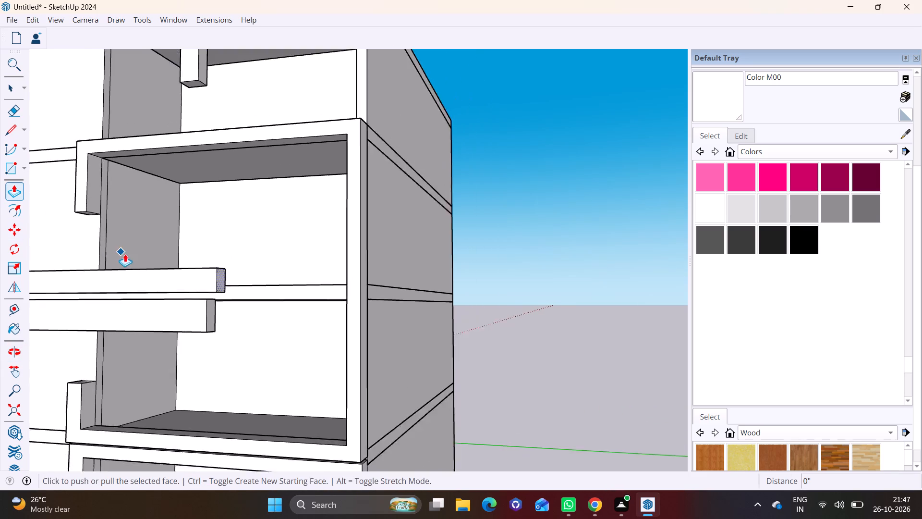
shift+middle_drag(126, 255, 136, 339)
click(219, 367)
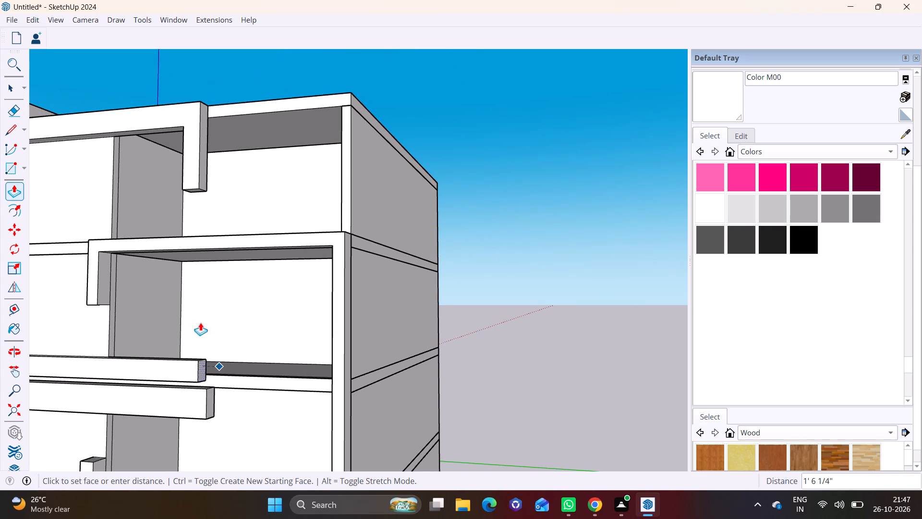
click(196, 191)
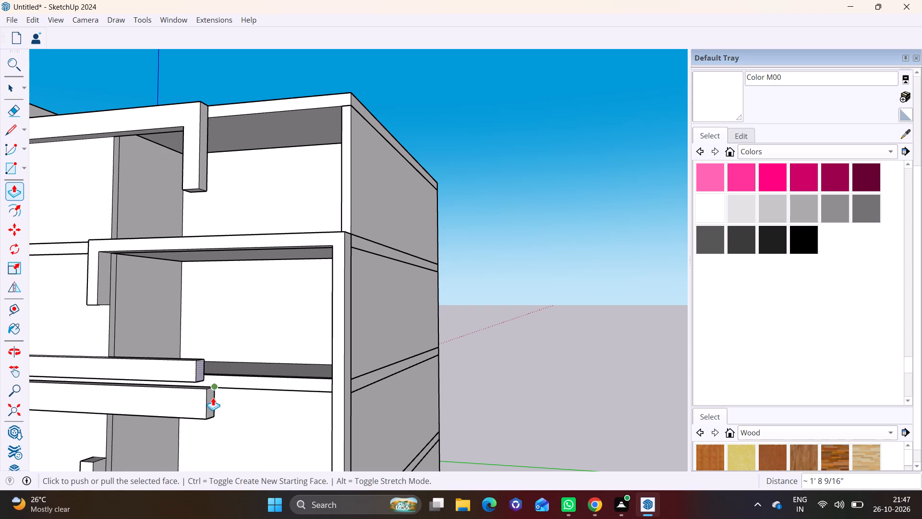
Push back the end face of the second large frame's upper beam in line with the beam end directly above it.
key(space)
click(213, 399)
click(209, 402)
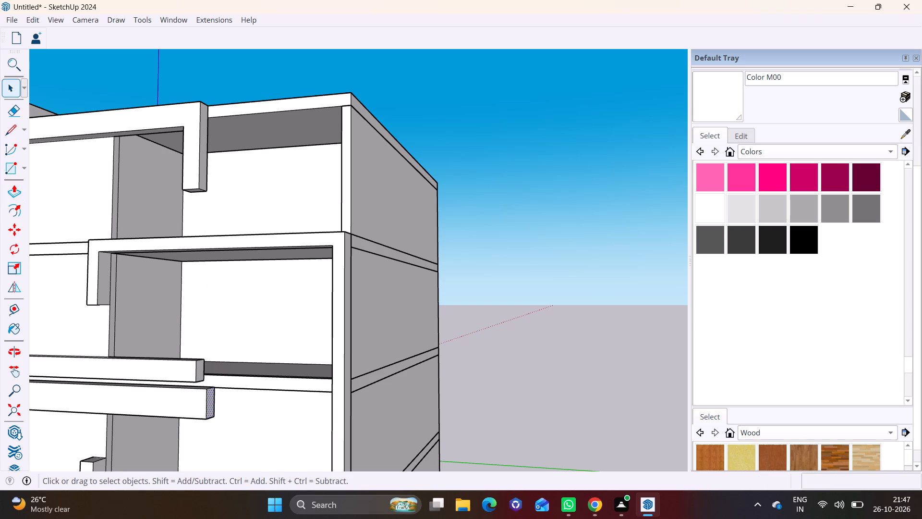
click(1, 190)
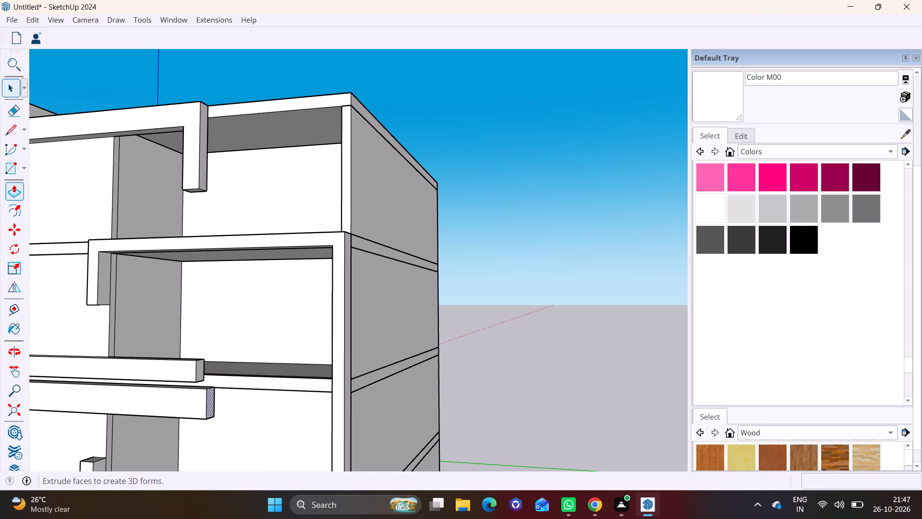
click(14, 187)
drag(214, 399, 210, 398)
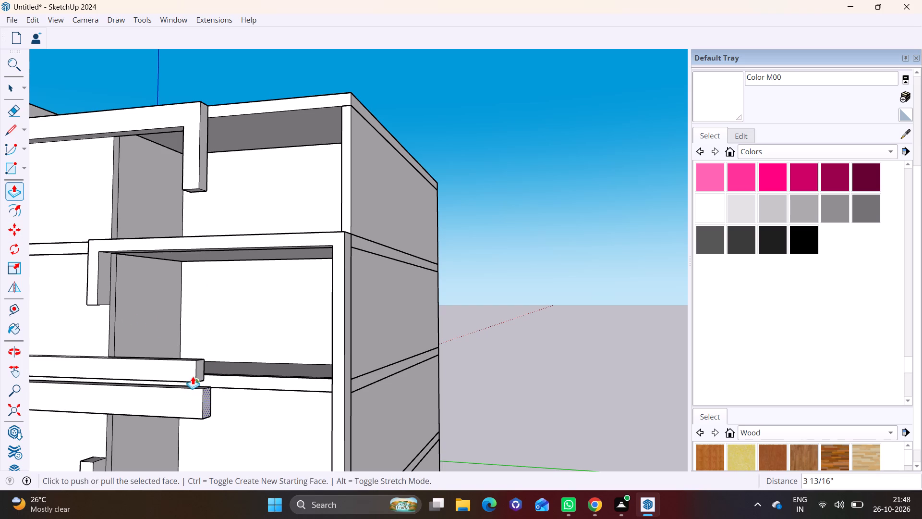
click(196, 377)
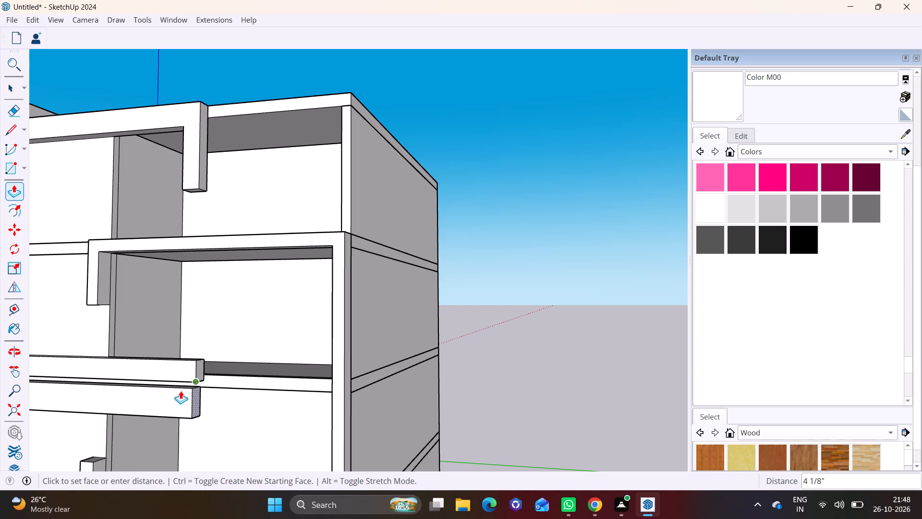
scroll(228, 397, up, 4)
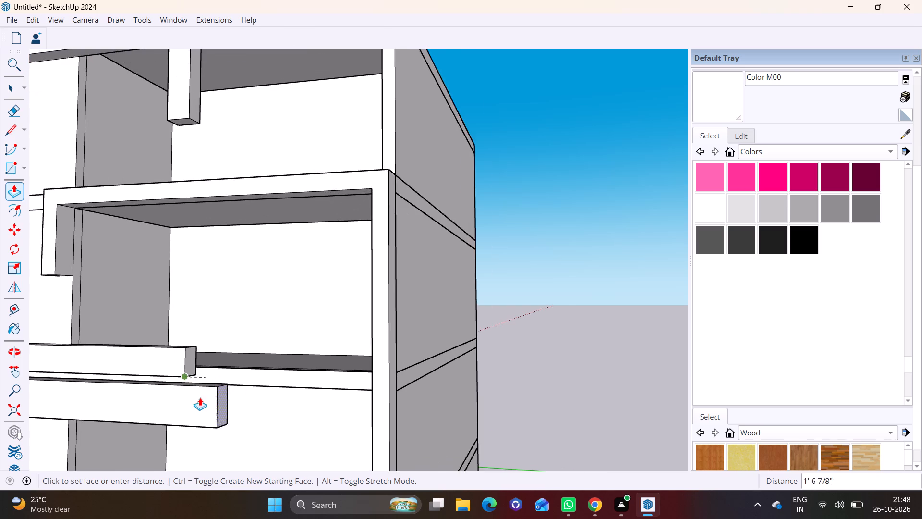
scroll(200, 397, up, 1)
click(173, 356)
Push back the end face of the second large frame's lower beam, aligning it with the same frame's upper beam end.
middle_drag(183, 389, 184, 384)
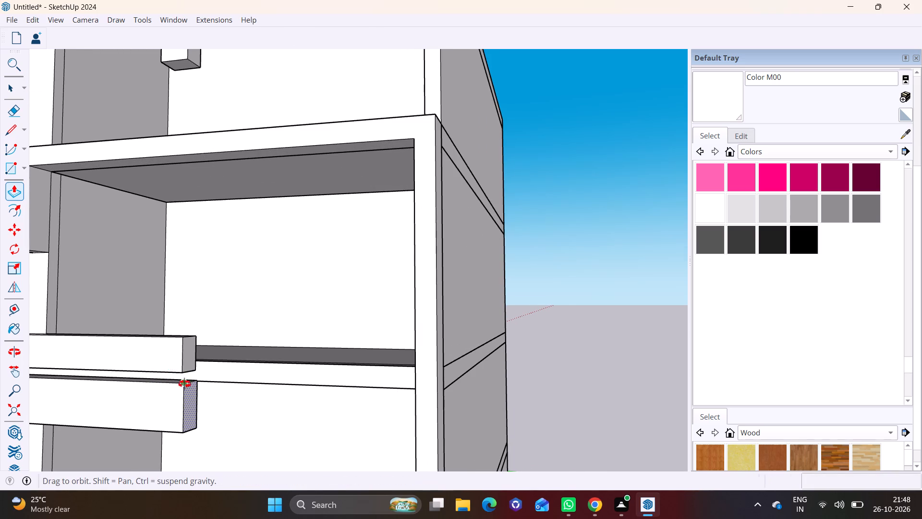
middle_drag(184, 384, 263, 346)
scroll(256, 382, down, 14)
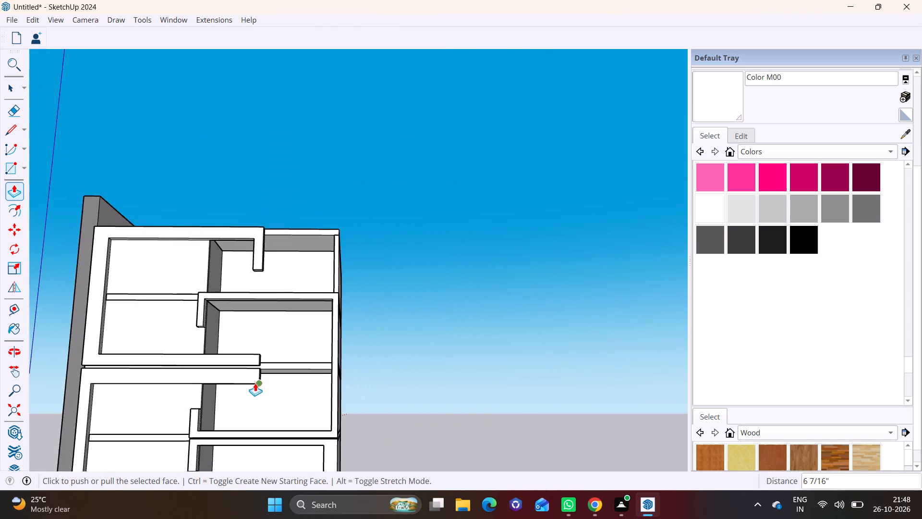
shift+middle_drag(255, 383, 269, 225)
scroll(289, 325, up, 2)
middle_drag(274, 342, 276, 315)
shift+scroll(271, 336, up, 1)
scroll(277, 316, up, 2)
middle_drag(277, 317, 143, 323)
scroll(151, 323, up, 3)
key(space)
click(229, 333)
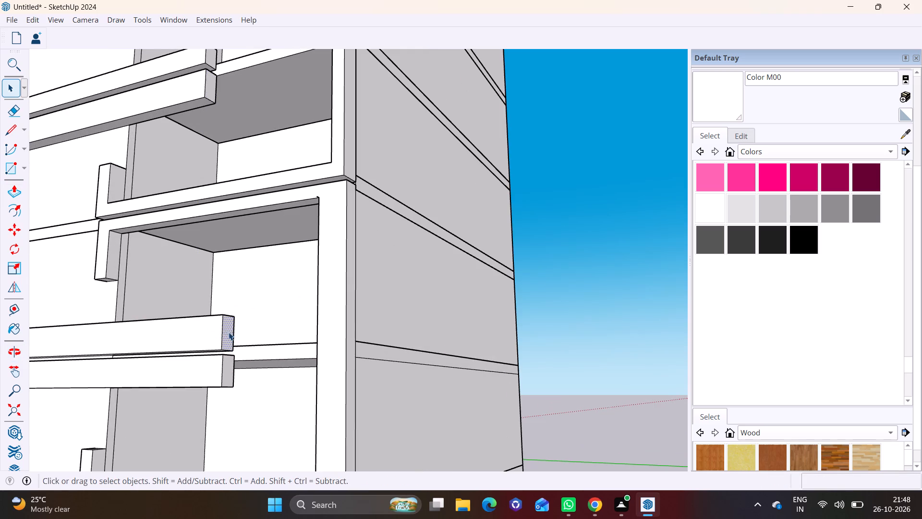
click(18, 193)
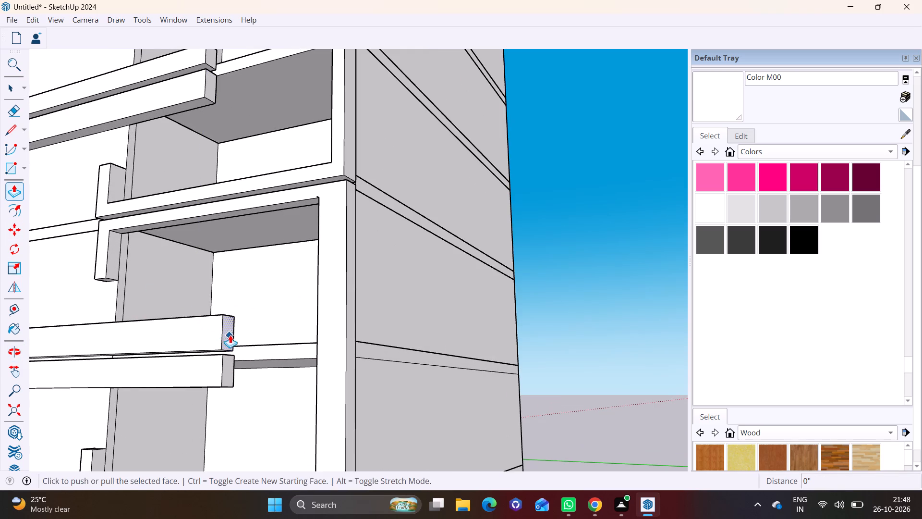
drag(230, 334, 229, 326)
click(230, 330)
drag(224, 331, 205, 325)
click(205, 325)
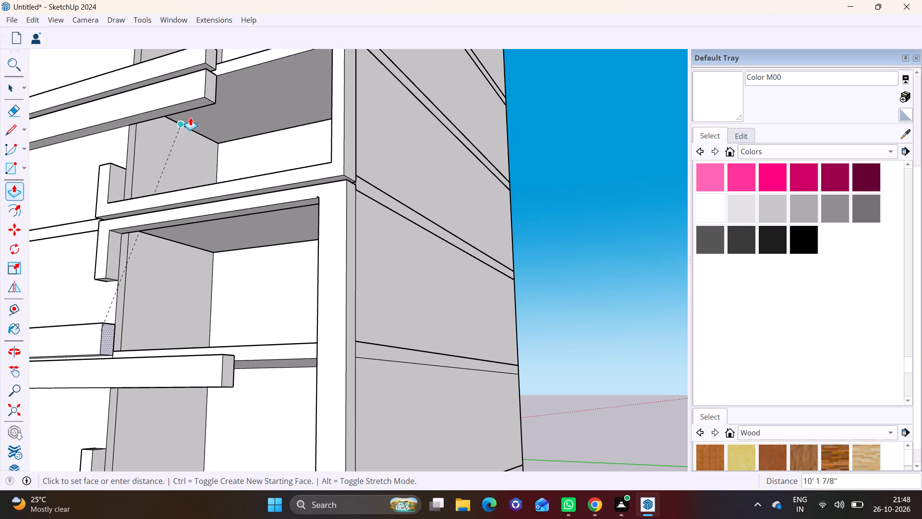
click(202, 97)
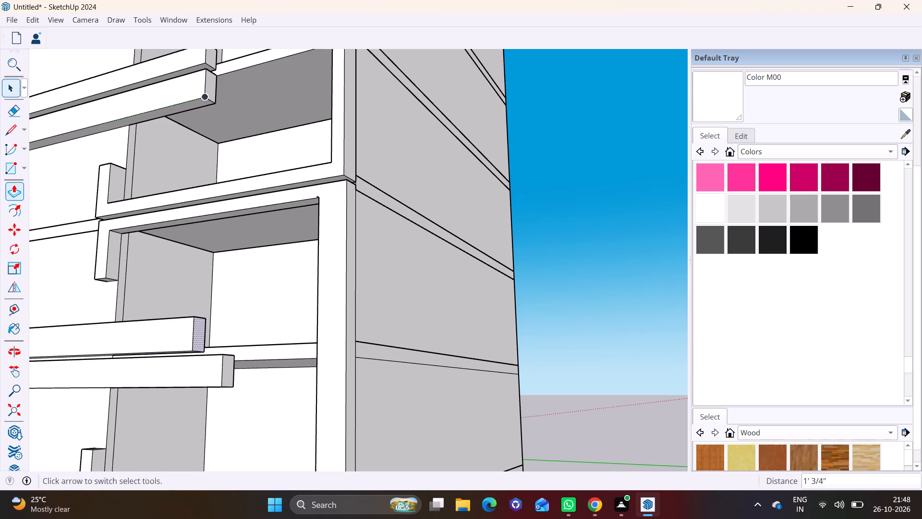
Shorten the third large frame's upper beam by about 2' 8 1/2" to line up with the beam end directly above.
key(space)
click(10, 93)
click(229, 369)
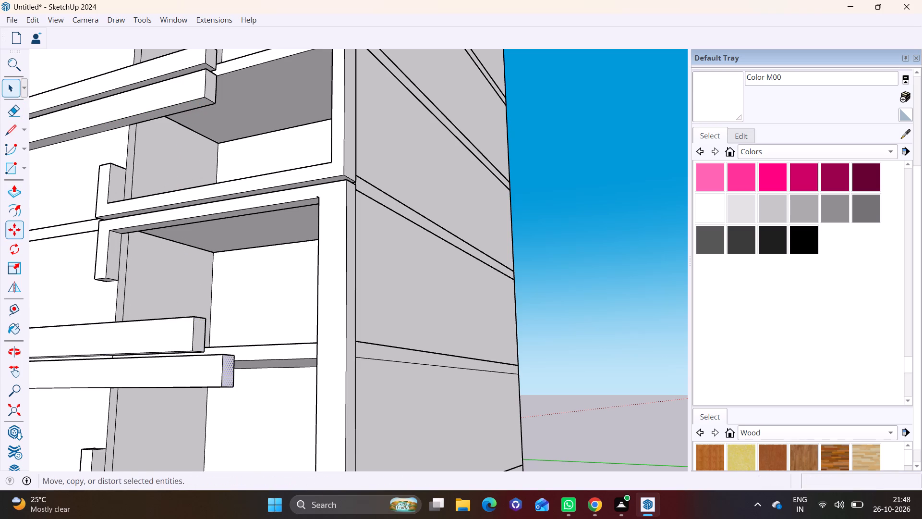
click(10, 187)
click(231, 369)
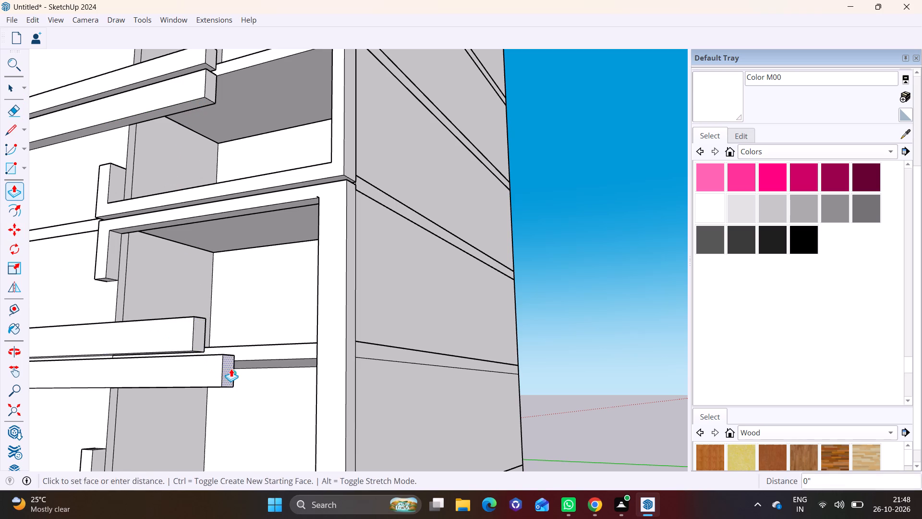
click(192, 350)
Examine the alignment of the long beams' ends across the side elevation.
scroll(168, 455, down, 5)
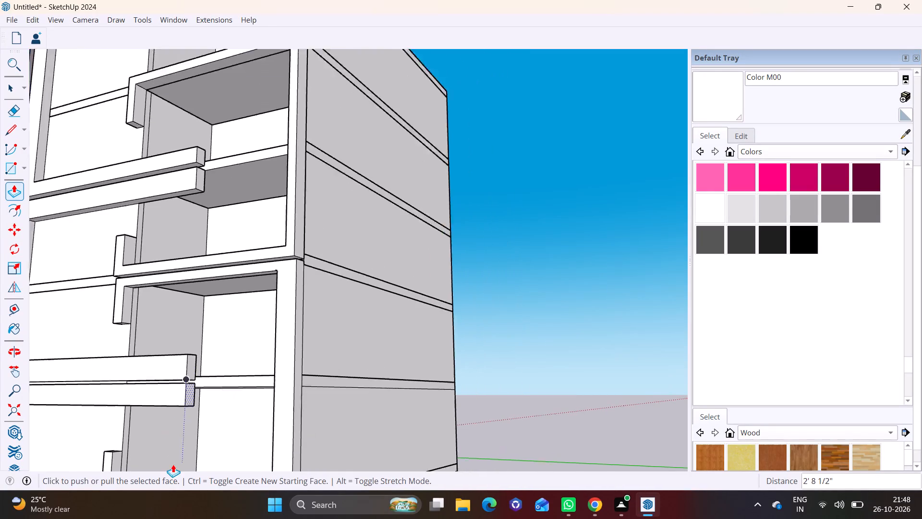
scroll(173, 464, down, 1)
shift+middle_drag(208, 439, 254, 319)
middle_drag(244, 361, 382, 406)
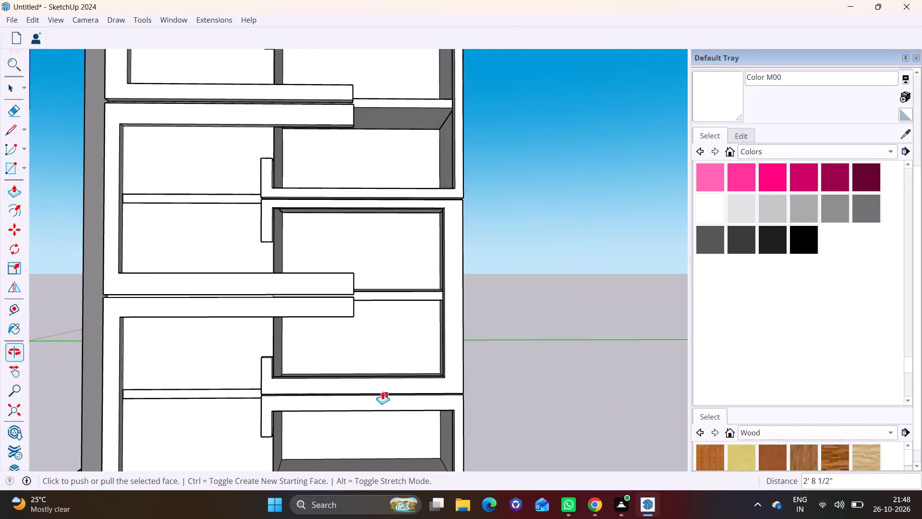
scroll(319, 320, down, 4)
middle_drag(335, 315, 335, 353)
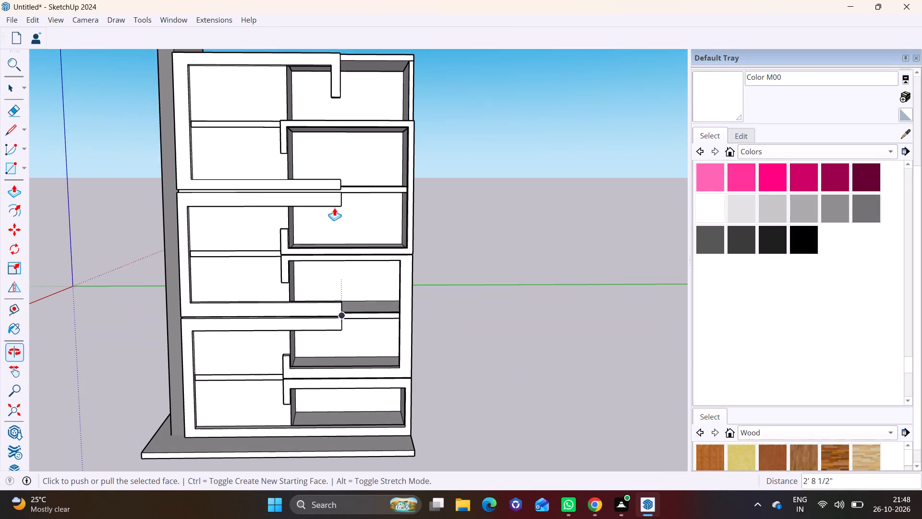
scroll(328, 174, up, 4)
shift+middle_drag(357, 179, 341, 249)
scroll(295, 253, up, 4)
middle_drag(236, 248, 236, 195)
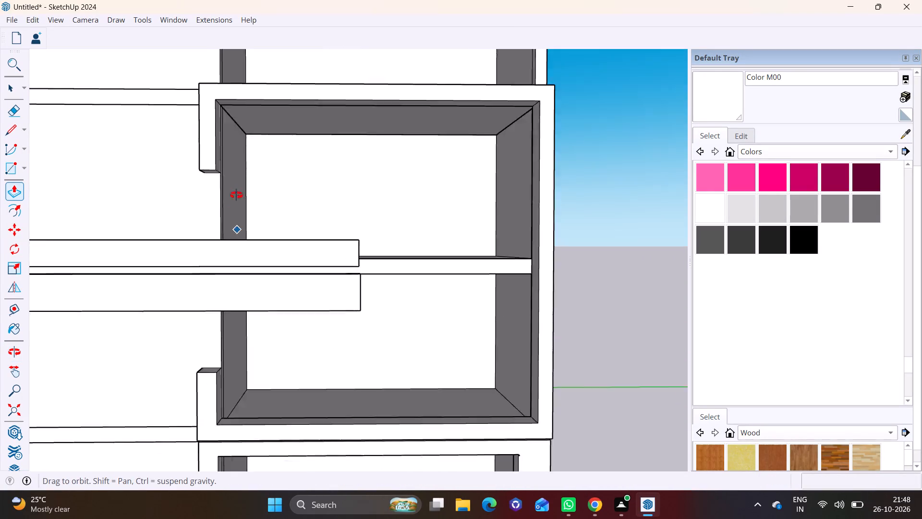
middle_drag(236, 195, 244, 158)
Draw a line across the top face of the topmost large frame's lower beam, a short distance from its end.
scroll(267, 173, up, 2)
middle_drag(323, 248, 281, 381)
middle_drag(294, 370, 294, 391)
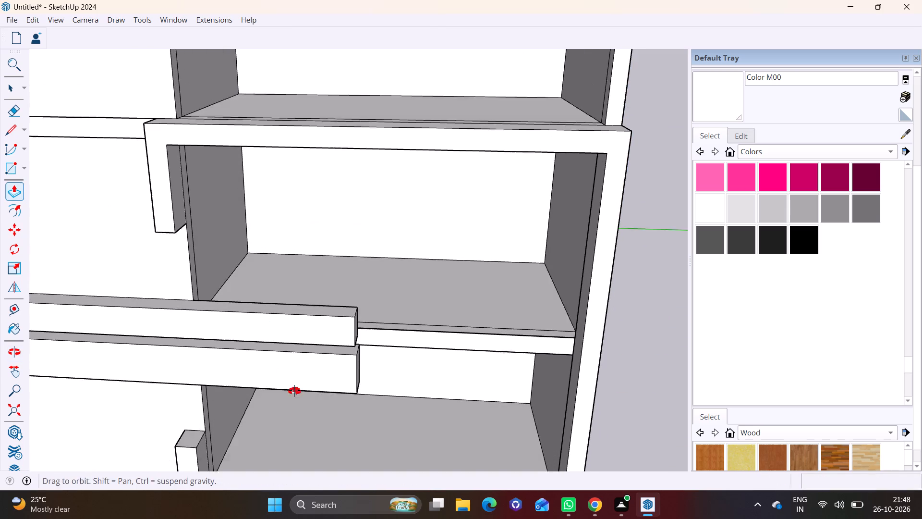
middle_drag(294, 391, 294, 392)
scroll(260, 323, up, 2)
scroll(260, 322, down, 6)
shift+middle_drag(260, 322, 306, 310)
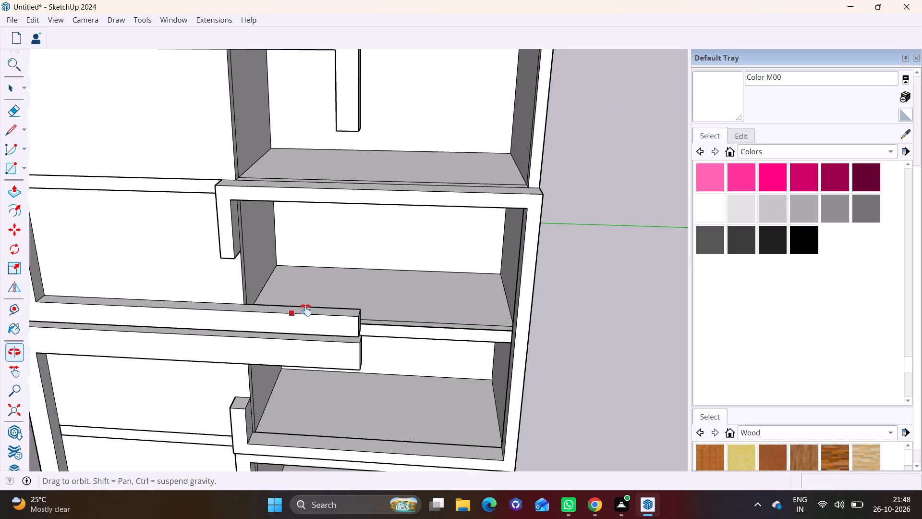
shift+middle_drag(306, 310, 341, 309)
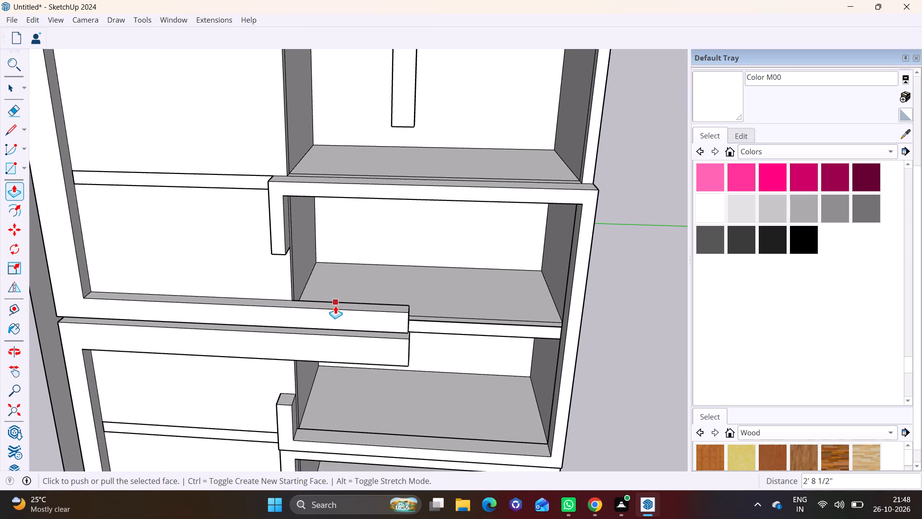
scroll(331, 305, up, 2)
middle_drag(329, 309, 314, 327)
scroll(405, 318, up, 2)
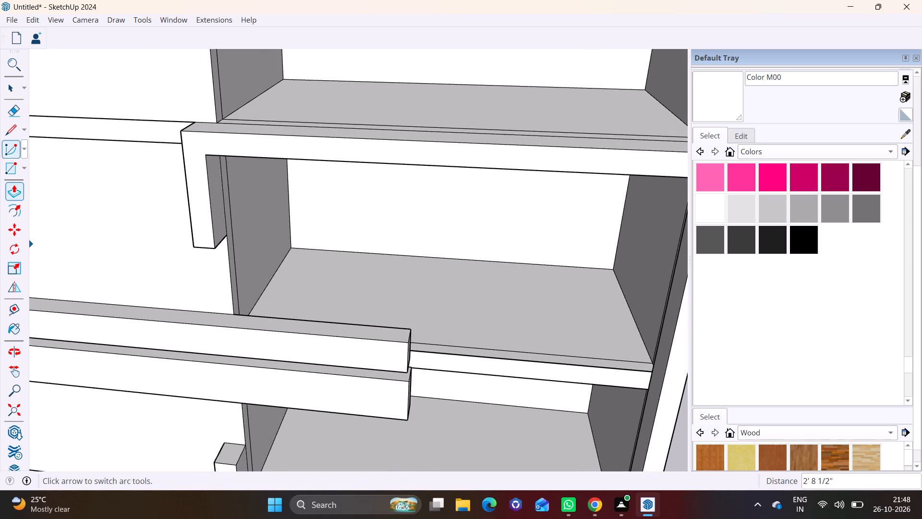
click(10, 130)
scroll(406, 371, up, 5)
click(381, 324)
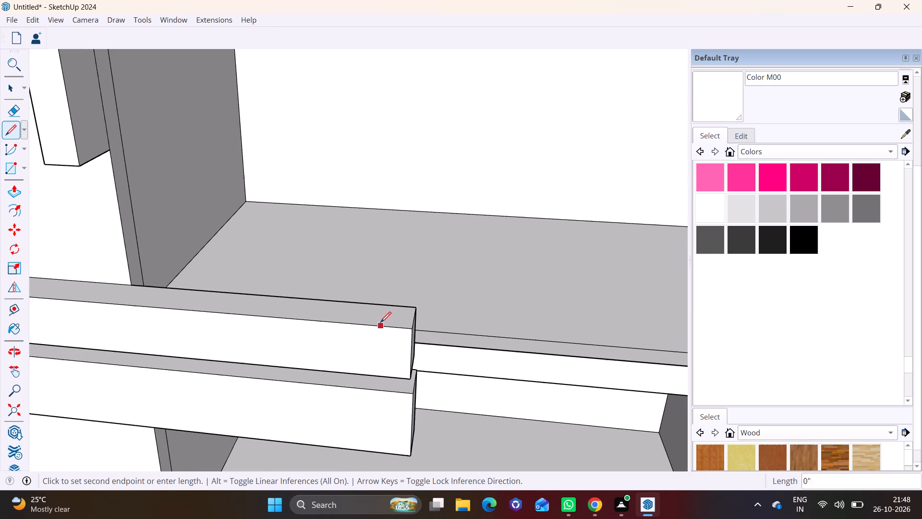
click(380, 307)
Pull the marked-off end section of the topmost large frame's lower beam upward to form a vertical end return.
key(space)
click(402, 313)
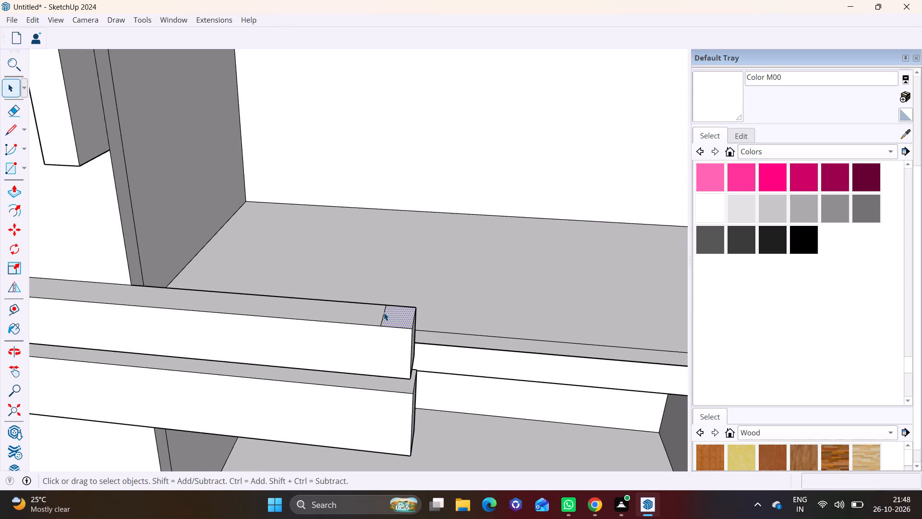
click(8, 185)
drag(404, 320, 407, 315)
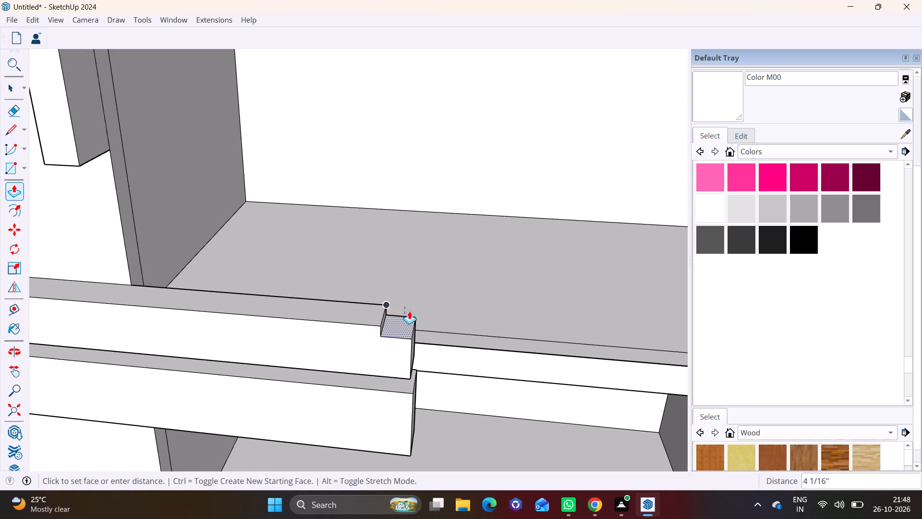
click(396, 329)
drag(404, 329, 404, 283)
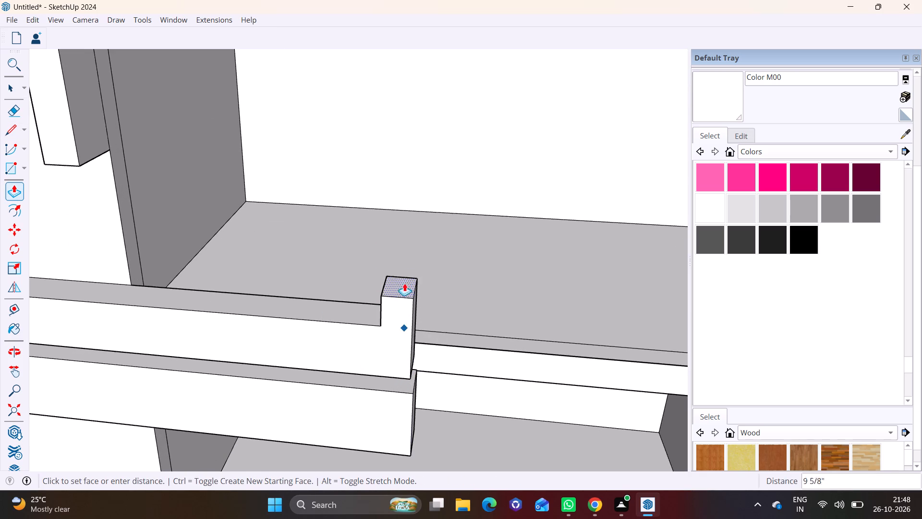
drag(404, 283, 394, 182)
click(393, 182)
click(394, 170)
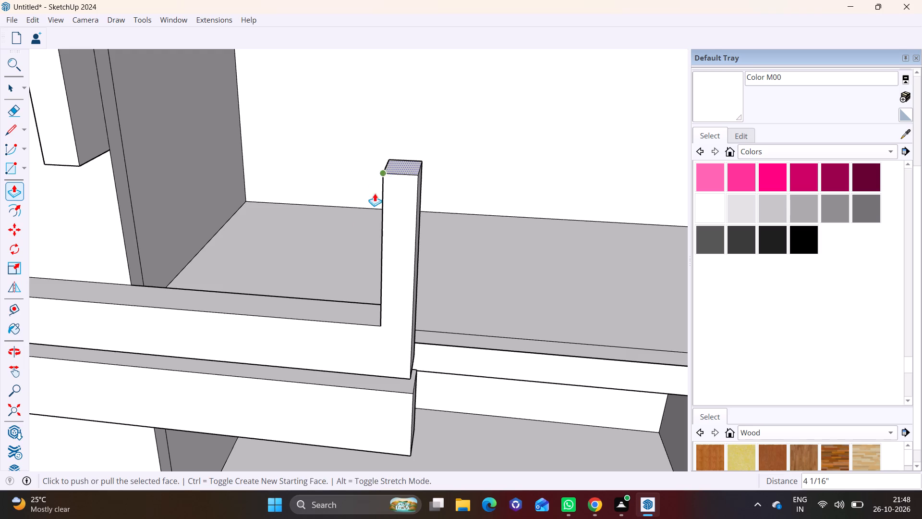
Draw a line across the underside of the second large frame's upper beam, a short distance from its end.
middle_drag(391, 275, 426, 86)
scroll(437, 311, up, 1)
middle_drag(437, 305, 435, 248)
scroll(398, 273, down, 7)
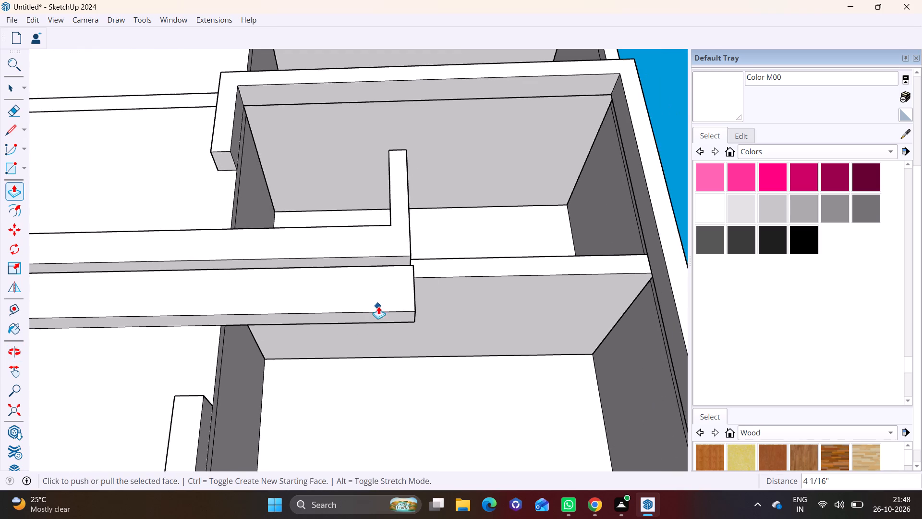
middle_drag(393, 260, 400, 232)
click(6, 130)
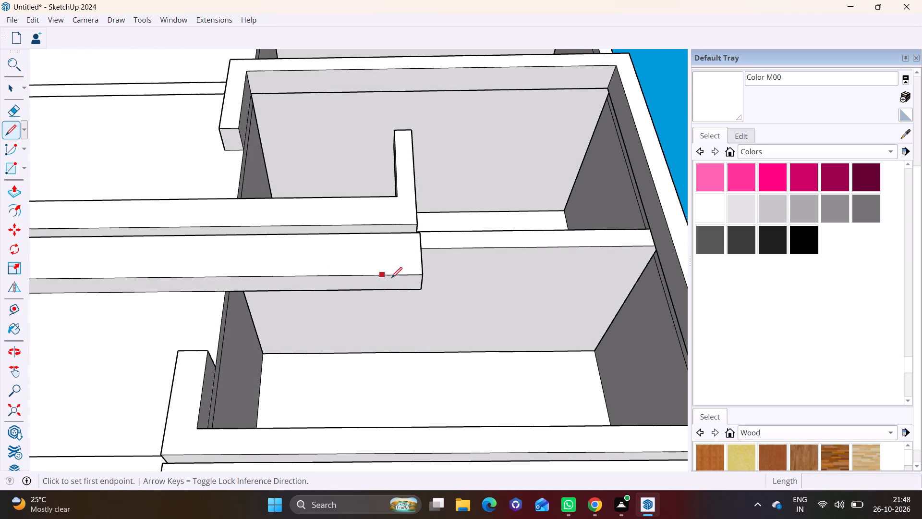
click(397, 290)
click(397, 272)
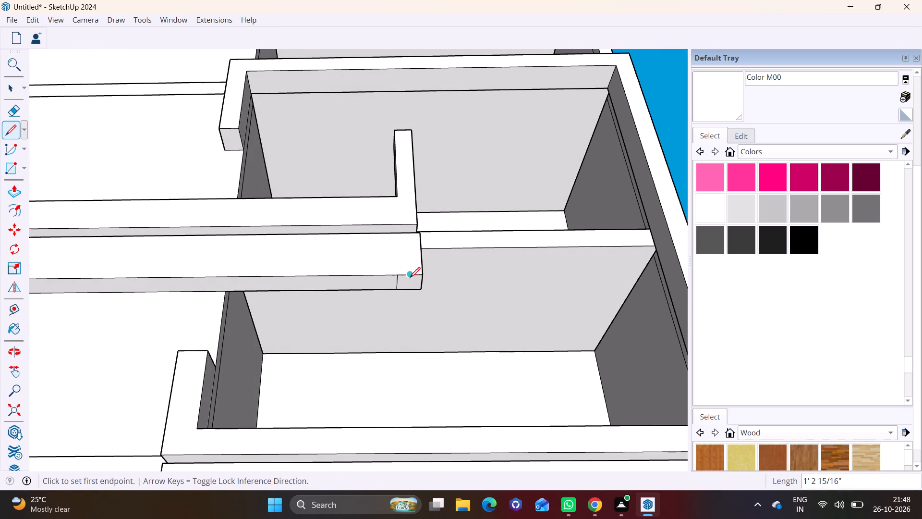
Pull the end section of the second large frame's upper beam down about 2' 9 3/8" as an end return.
key(space)
click(411, 279)
click(12, 190)
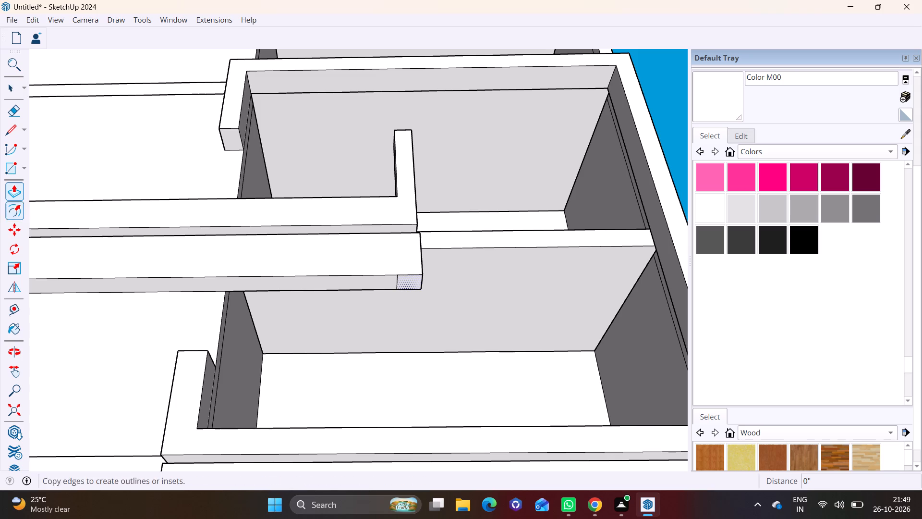
click(408, 280)
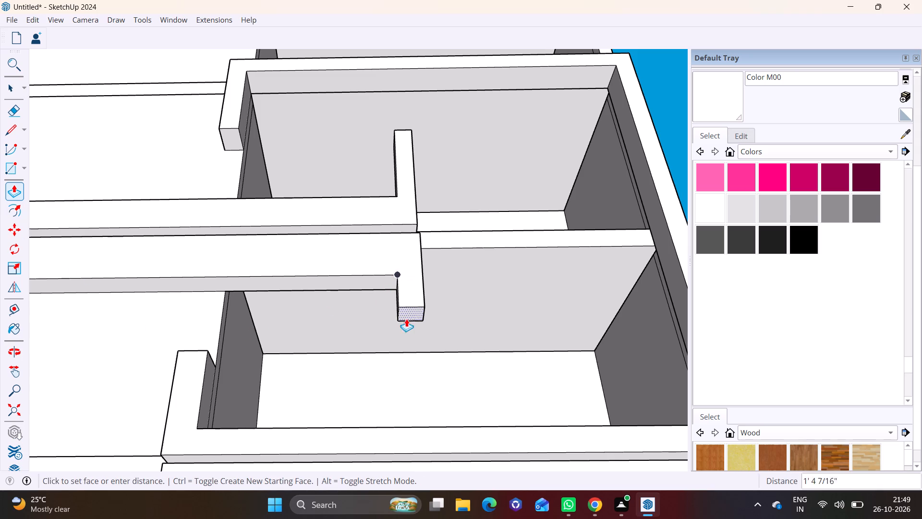
click(411, 335)
Draw a line across the top face of the second large frame's lower beam, a short distance from its end.
scroll(335, 304, down, 10)
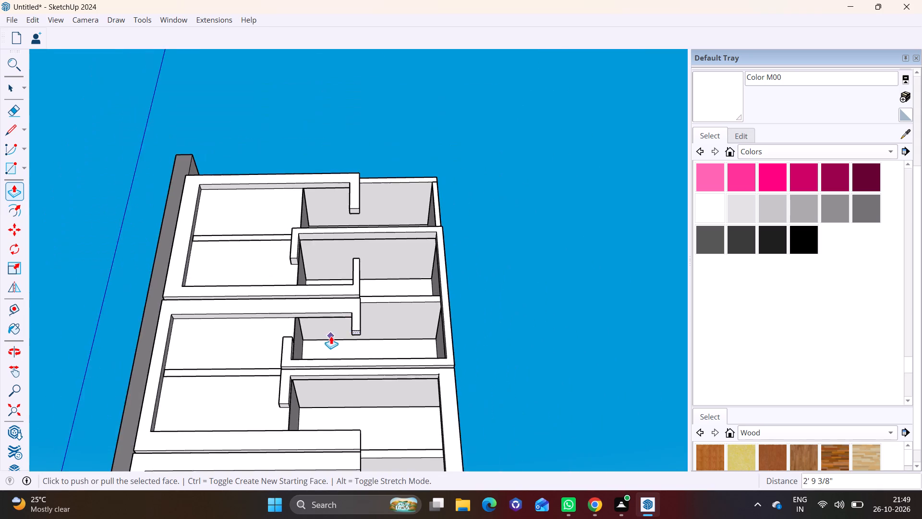
middle_drag(352, 314, 339, 427)
scroll(348, 420, down, 2)
middle_drag(356, 402, 354, 297)
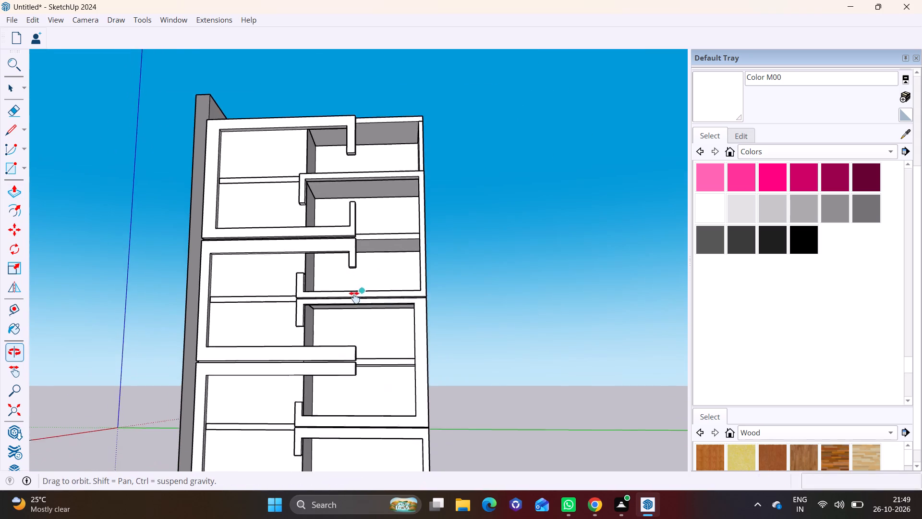
middle_drag(354, 297, 354, 295)
scroll(343, 301, up, 3)
shift+middle_drag(369, 352, 388, 287)
shift+scroll(388, 294, up, 1)
scroll(375, 295, up, 3)
middle_drag(372, 305, 365, 391)
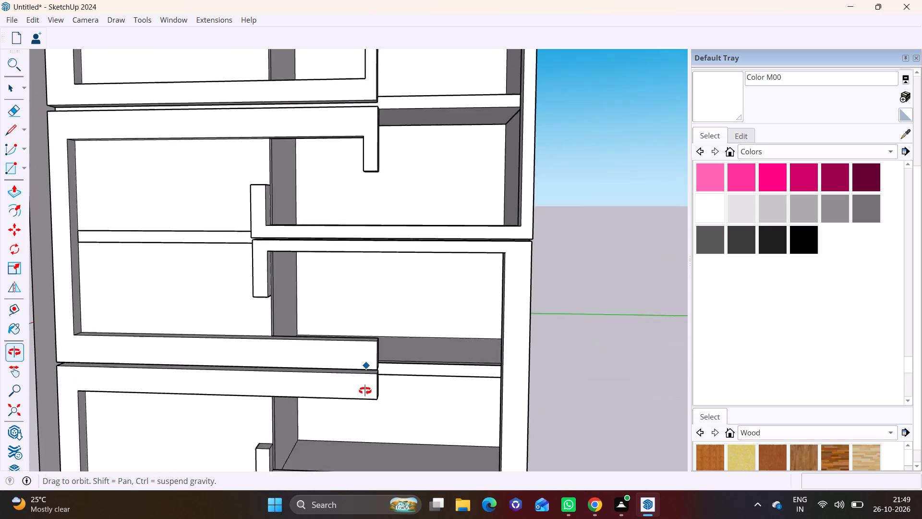
middle_drag(365, 391, 365, 391)
middle_drag(374, 377, 383, 293)
middle_drag(351, 287, 346, 346)
scroll(360, 323, up, 4)
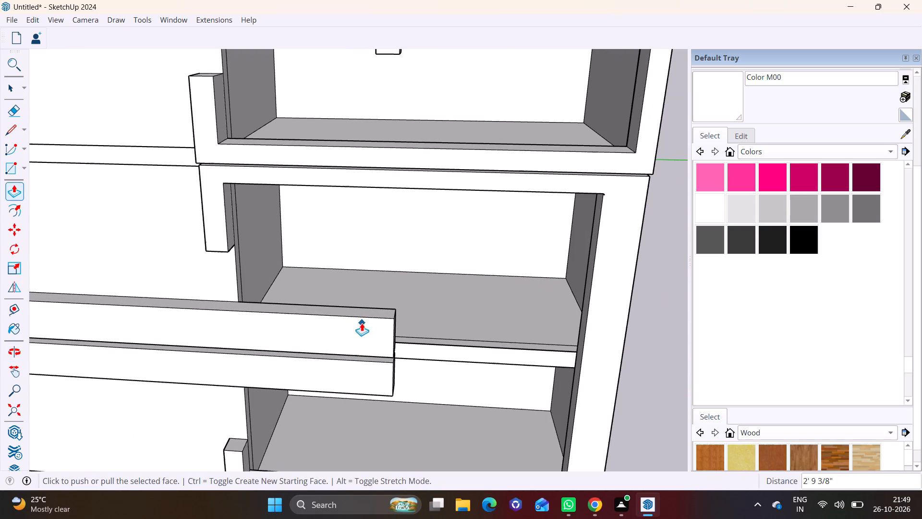
click(8, 126)
middle_drag(229, 276, 231, 357)
scroll(376, 382, up, 3)
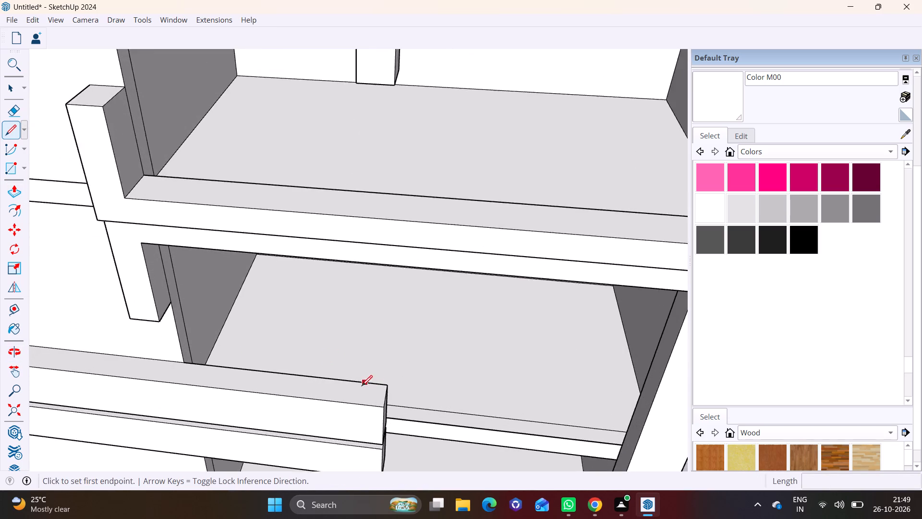
scroll(362, 386, up, 2)
click(350, 406)
click(354, 380)
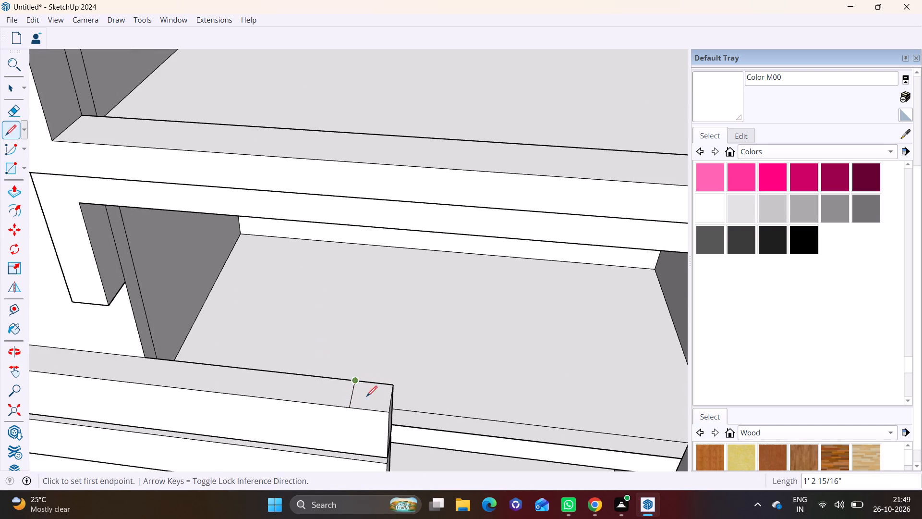
Pull the end section of the second large frame's lower beam up about 3' 10 3/8" as an end return.
key(space)
click(374, 398)
click(5, 190)
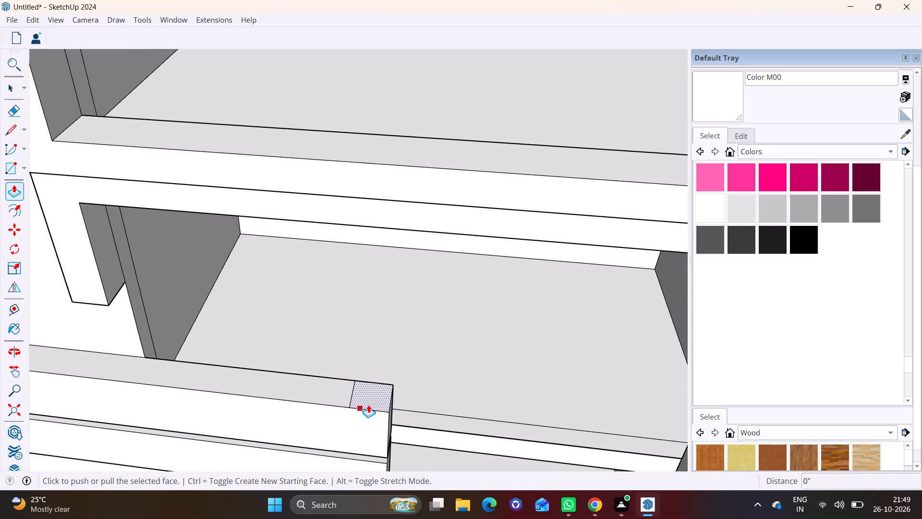
click(370, 399)
click(363, 313)
Draw a line across the underside of the third large frame's upper beam, a short distance from its end.
scroll(366, 390, down, 5)
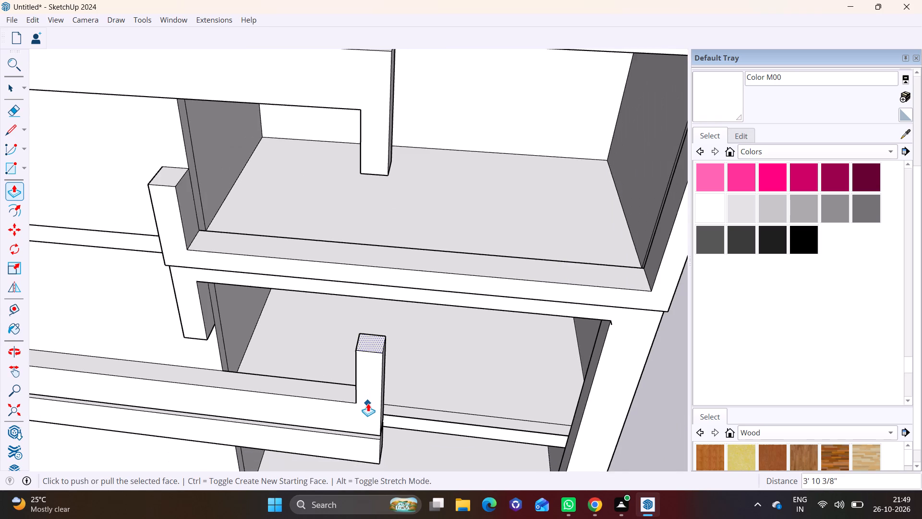
middle_drag(364, 400, 361, 258)
middle_drag(375, 324, 367, 245)
middle_drag(366, 300, 374, 224)
scroll(368, 148, up, 2)
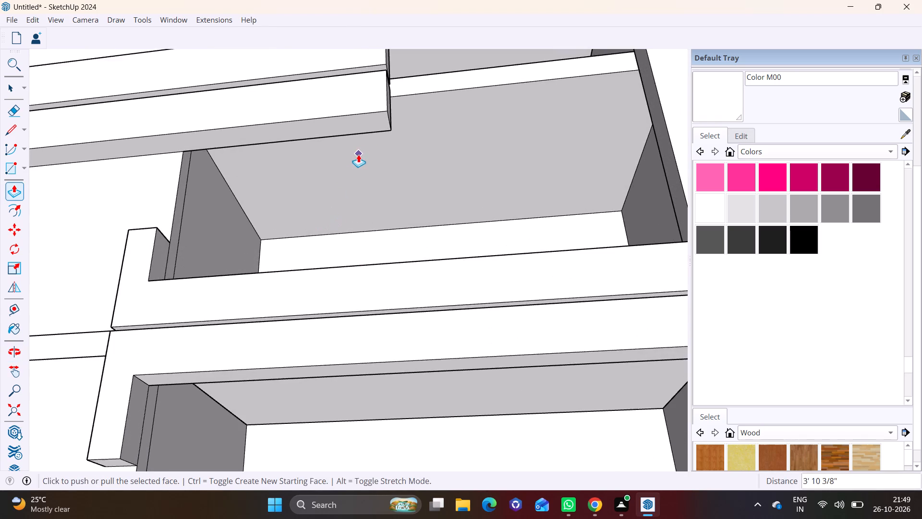
shift+middle_drag(358, 154, 391, 276)
click(9, 128)
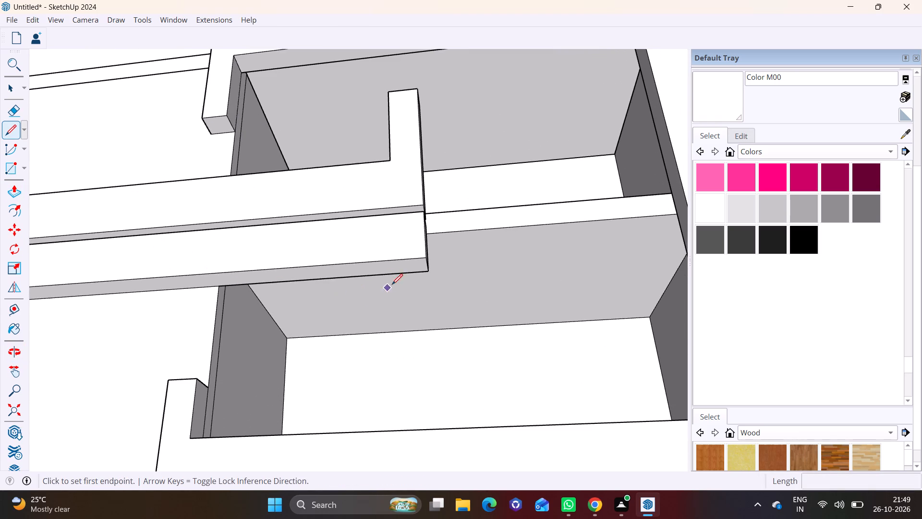
middle_drag(385, 273, 381, 233)
scroll(382, 230, up, 6)
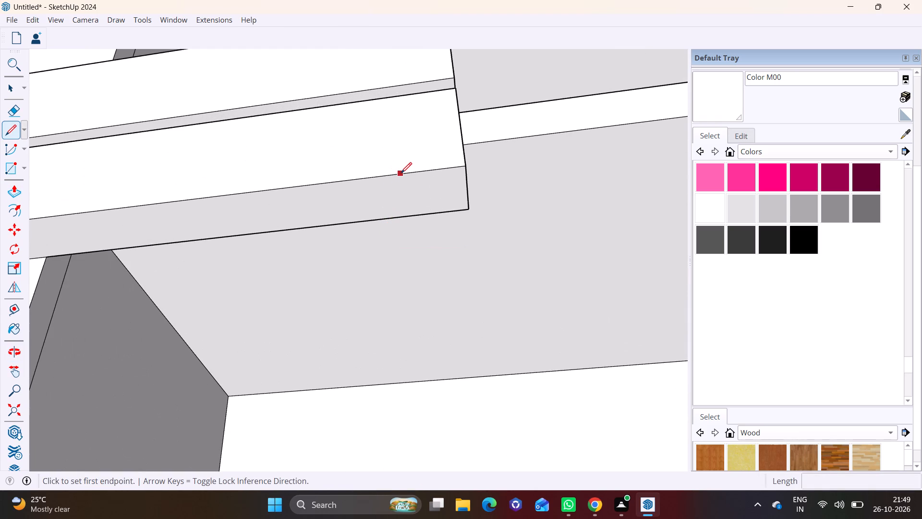
click(401, 173)
click(412, 218)
Pull the end section of the third large frame's upper beam down about 4' 1 3/16" as an end return.
key(space)
click(429, 201)
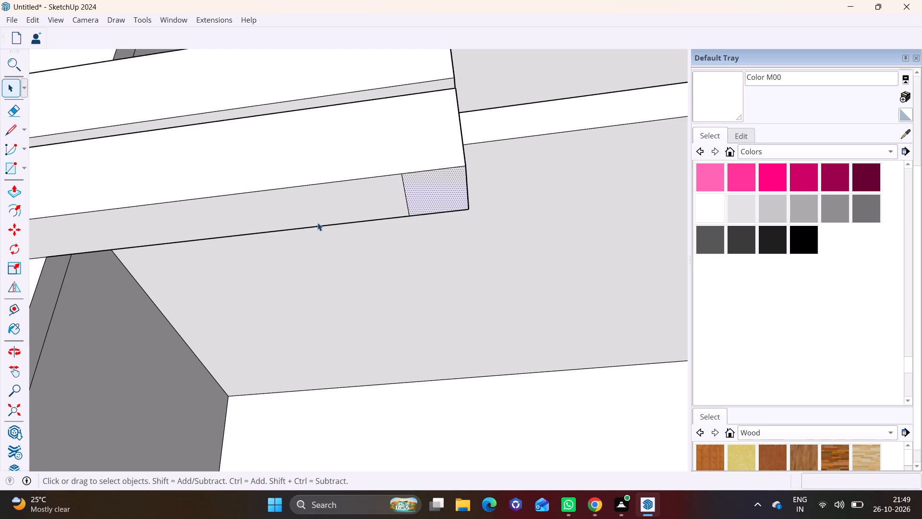
click(21, 192)
click(441, 196)
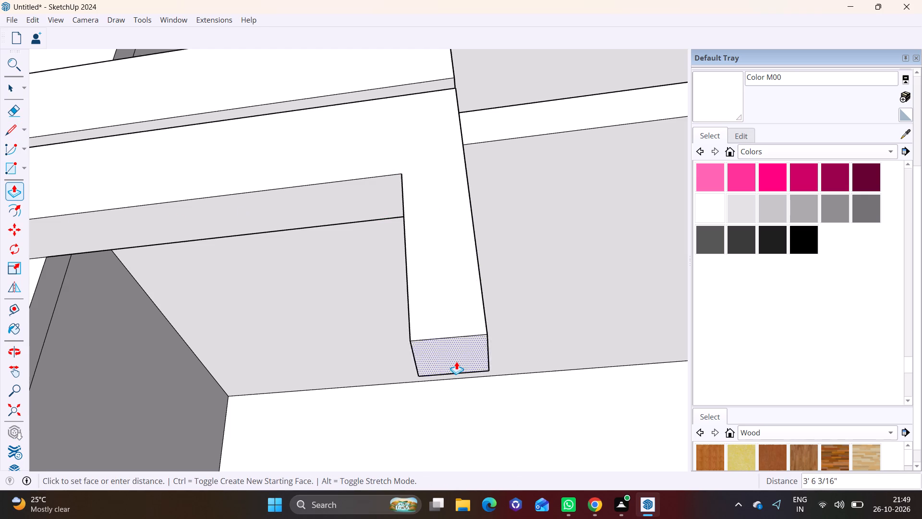
scroll(456, 361, down, 6)
click(454, 380)
Thicken the top beam of the small frame above the second large frame's lower return by pulling its underside down about 11 3/4".
scroll(412, 247, down, 8)
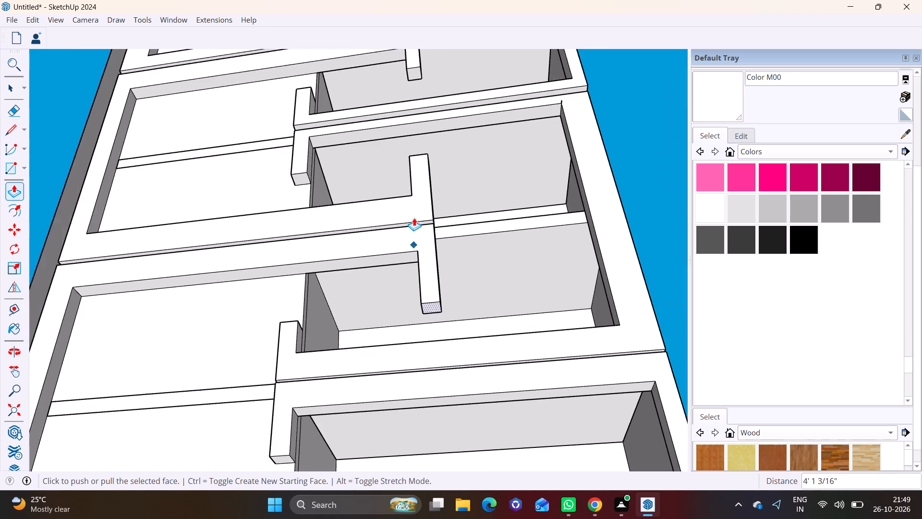
middle_drag(414, 218, 428, 410)
scroll(423, 138, up, 5)
middle_drag(443, 165, 436, 131)
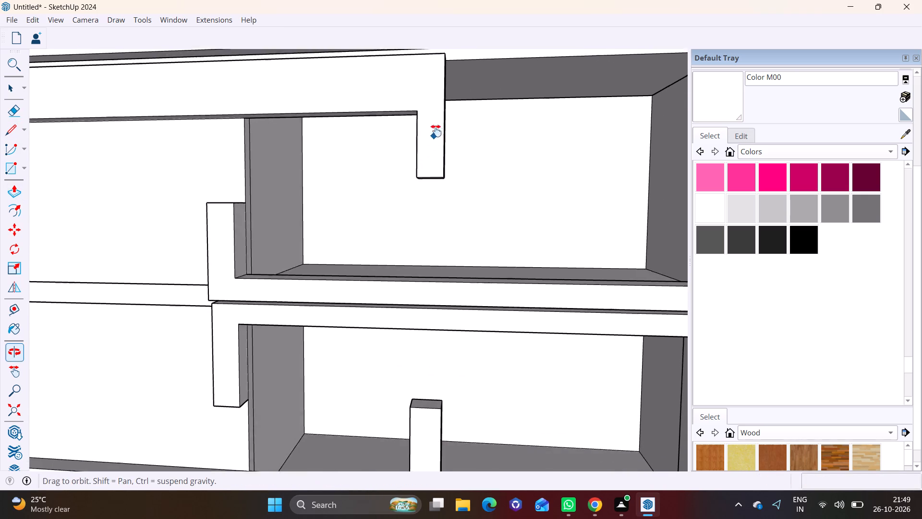
middle_drag(436, 131, 437, 128)
scroll(403, 192, down, 6)
middle_drag(405, 245, 392, 267)
scroll(425, 267, up, 2)
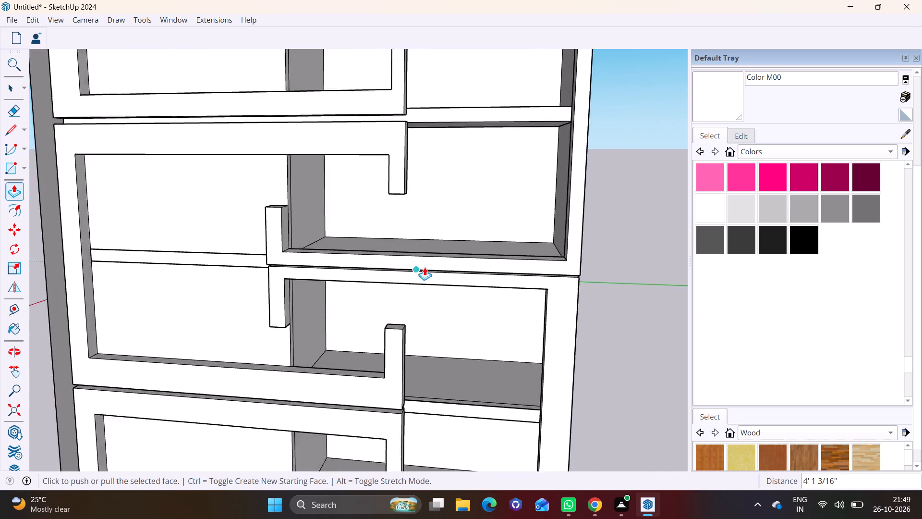
scroll(425, 267, up, 3)
middle_drag(424, 269, 420, 147)
scroll(399, 155, up, 2)
middle_drag(399, 155, 399, 143)
key(space)
click(357, 160)
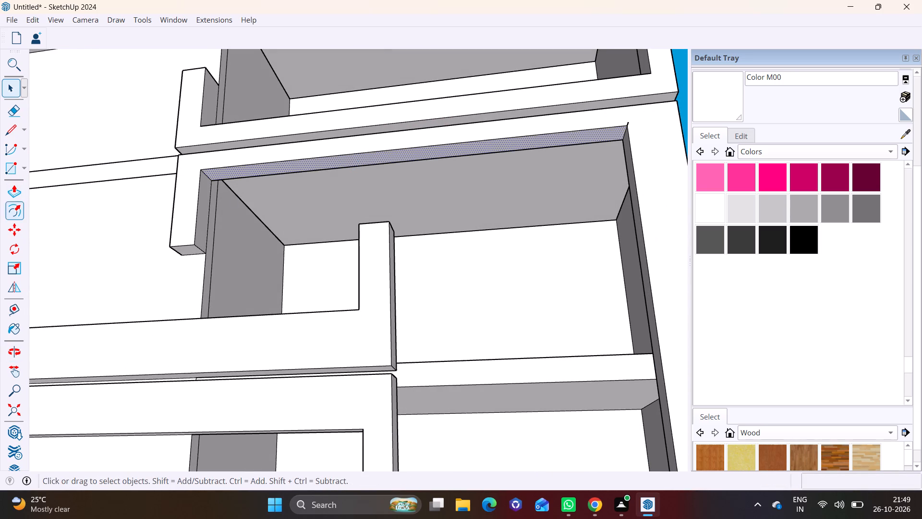
click(12, 189)
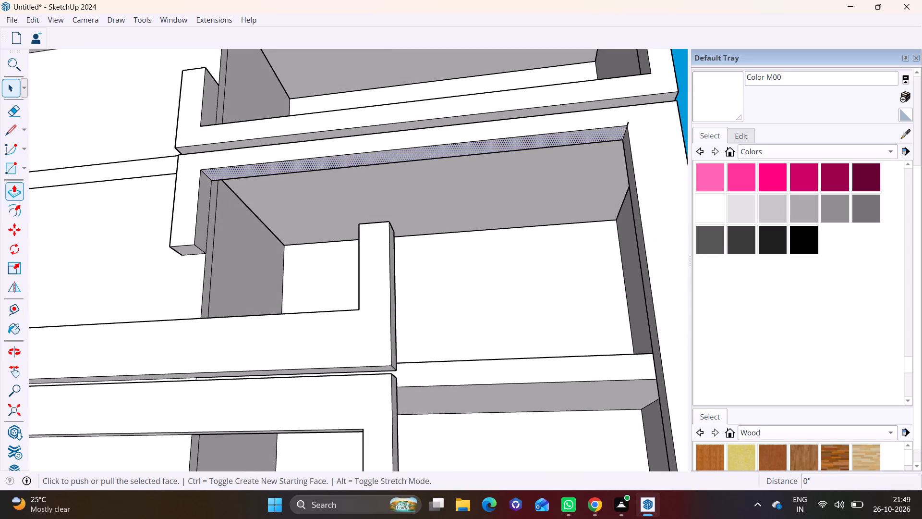
click(265, 169)
click(263, 187)
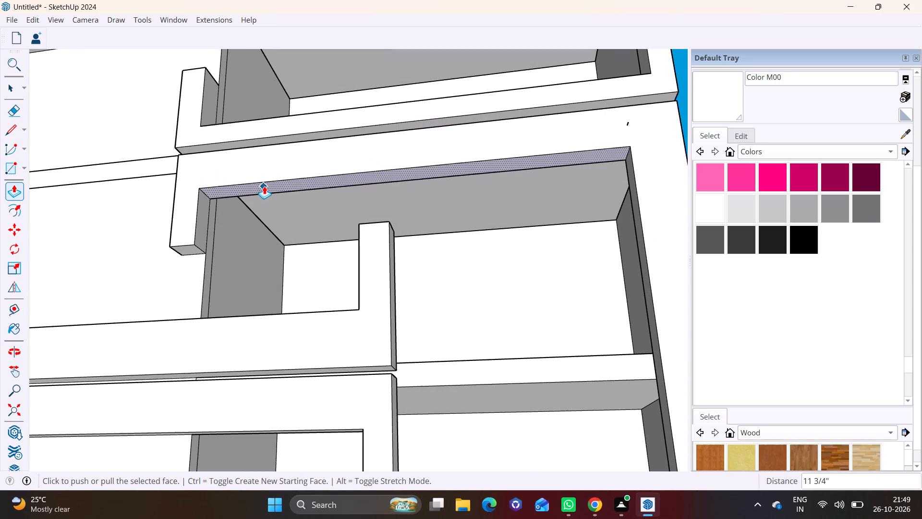
Push/pull the front face of the thickened small frame to line up with the front of the small frame directly above.
scroll(248, 178, down, 2)
middle_drag(250, 172, 275, 318)
middle_drag(275, 315, 144, 303)
key(space)
click(185, 304)
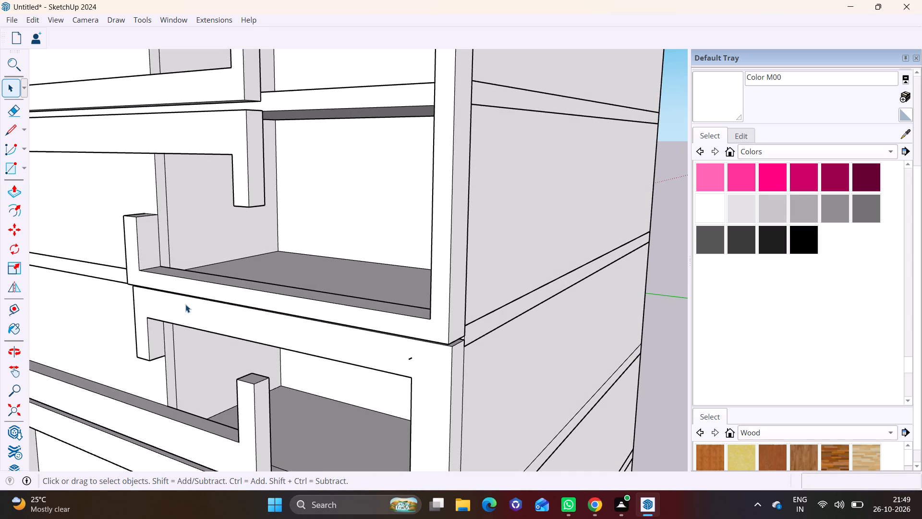
click(13, 186)
click(176, 309)
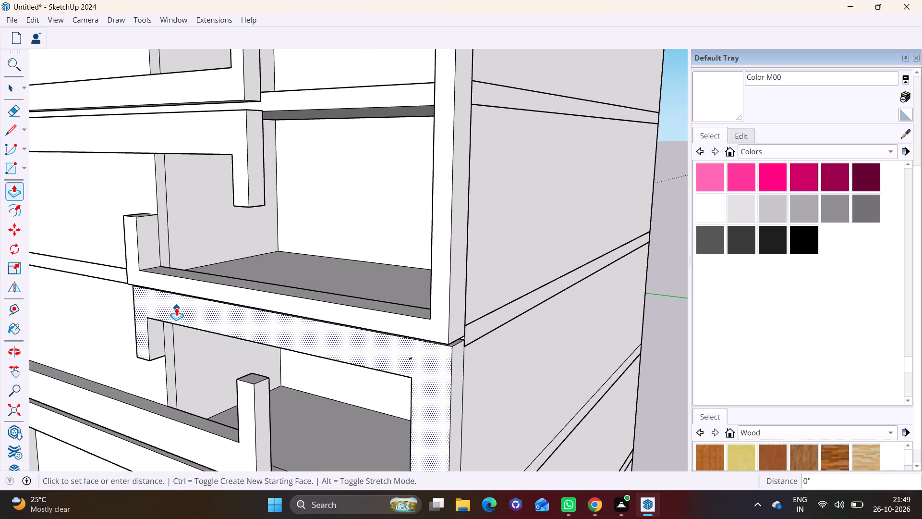
click(165, 289)
Lengthen the second large frame's upper end return by pulling its bottom face down about 3 7/8".
key(space)
scroll(111, 272, down, 4)
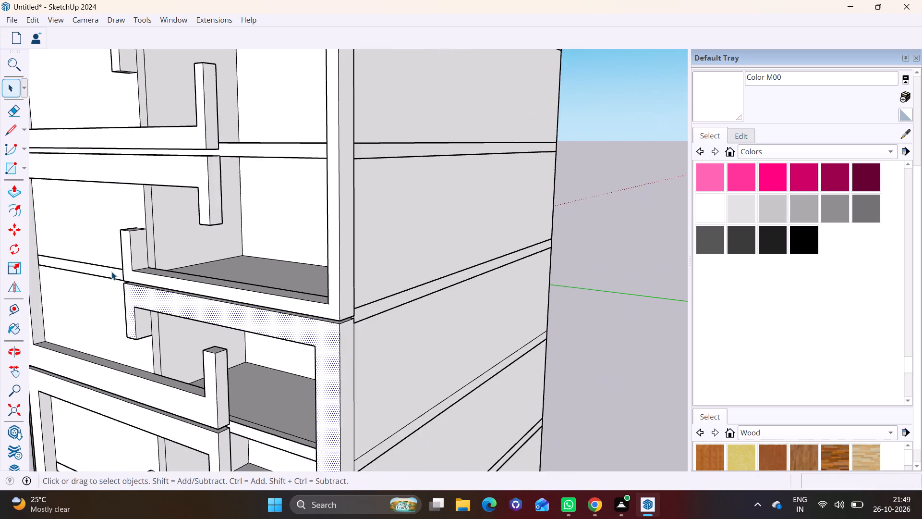
scroll(111, 272, down, 2)
shift+middle_drag(171, 258, 235, 275)
scroll(245, 227, up, 6)
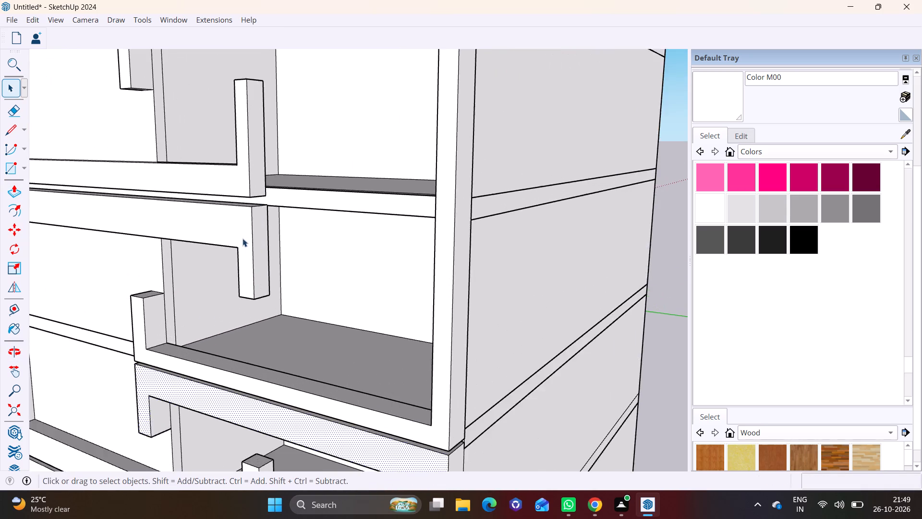
middle_drag(246, 242, 456, 247)
scroll(477, 121, up, 2)
shift+middle_drag(462, 158, 355, 161)
middle_drag(359, 235, 357, 176)
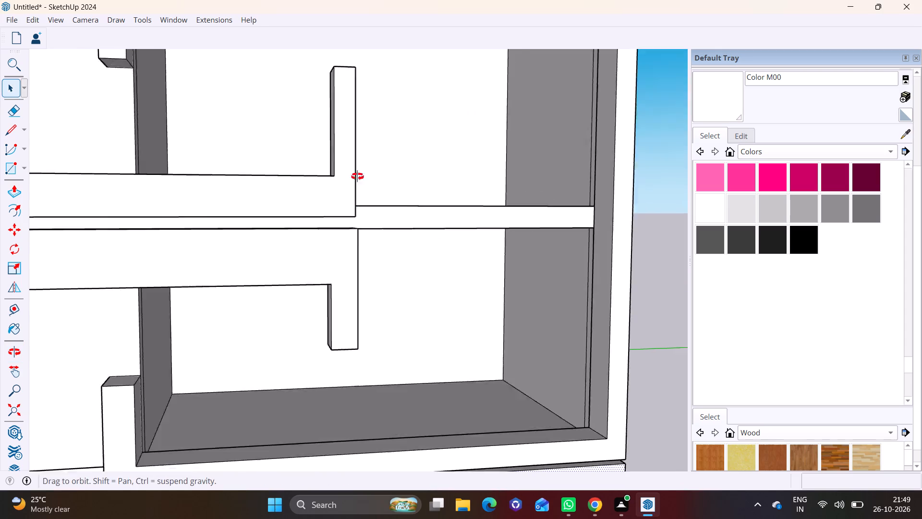
middle_drag(357, 176, 358, 130)
middle_drag(357, 227, 351, 198)
click(340, 311)
click(340, 308)
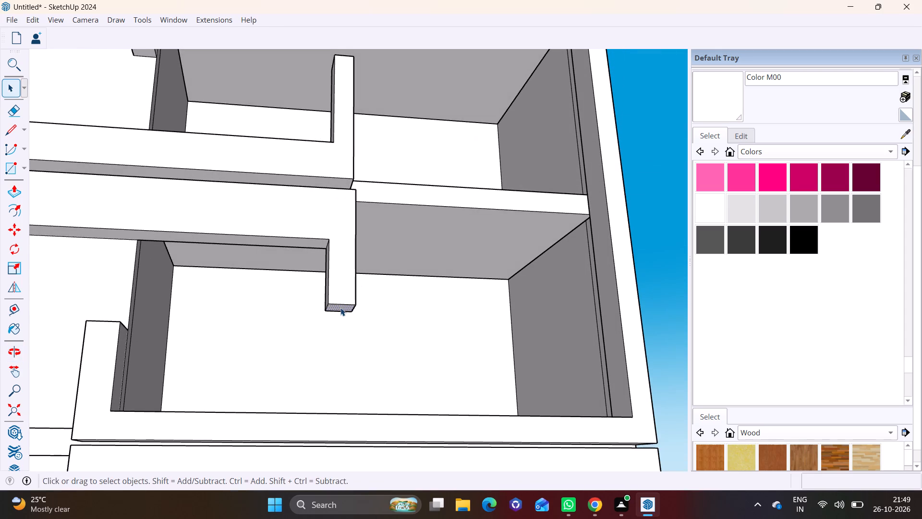
click(14, 187)
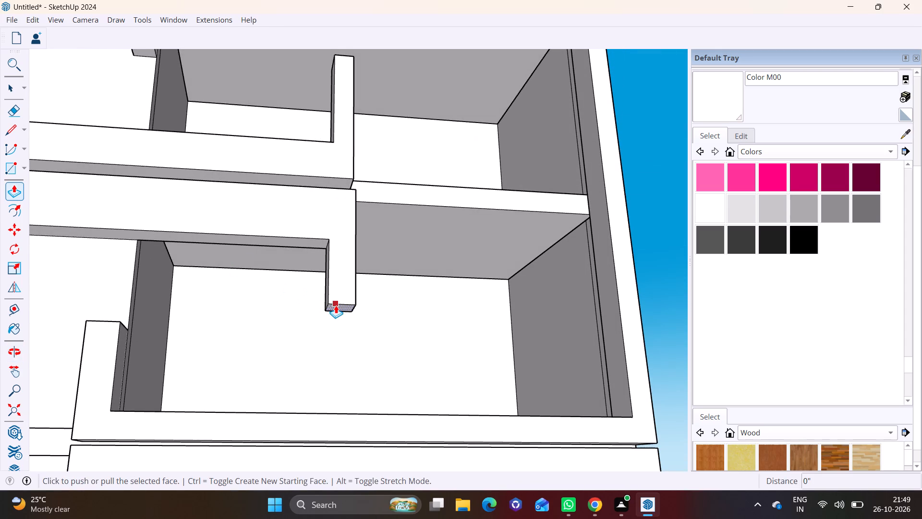
click(336, 305)
click(334, 312)
click(334, 312)
Pull the underside of the top large frame's lower beam down about 3/8" toward the second large frame.
middle_drag(272, 168, 260, 337)
scroll(234, 267, down, 3)
middle_drag(243, 235, 509, 282)
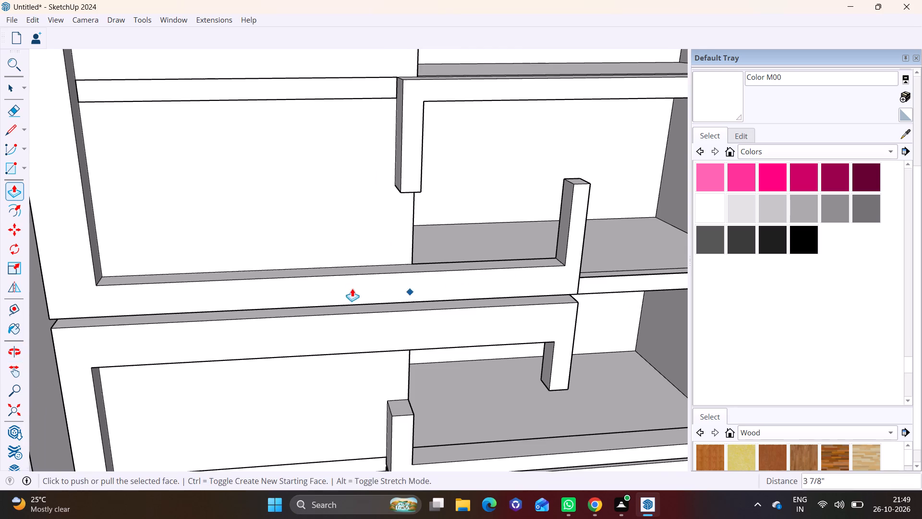
middle_drag(349, 288, 319, 122)
scroll(276, 117, up, 3)
key(space)
click(264, 158)
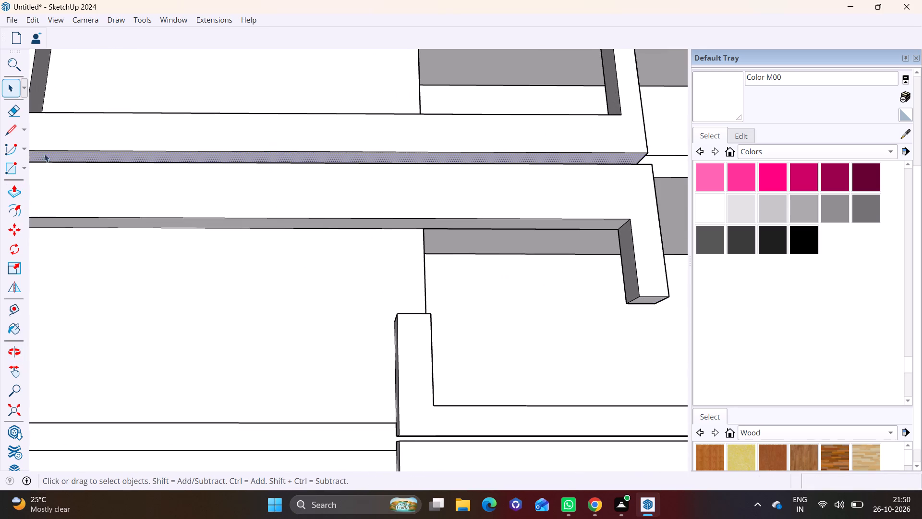
click(12, 192)
click(122, 157)
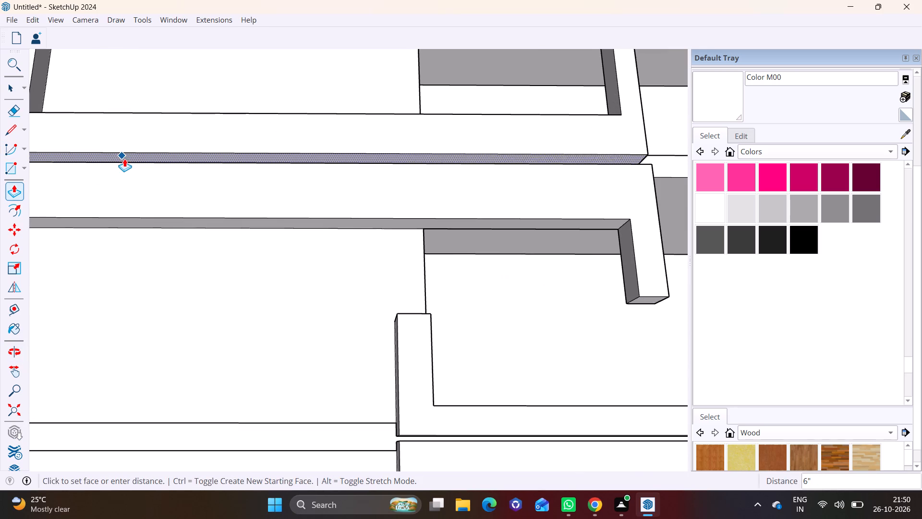
click(124, 157)
Widen the top large frame's lower end return slightly by pulling its inner side face outward.
scroll(154, 141, down, 4)
middle_drag(242, 176, 211, 306)
scroll(452, 217, up, 2)
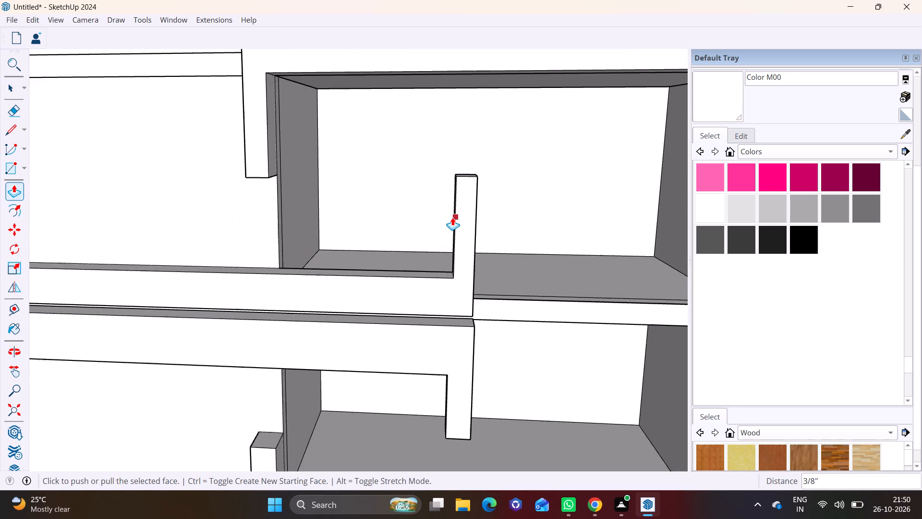
middle_drag(461, 230, 566, 222)
scroll(559, 225, up, 4)
key(space)
click(552, 218)
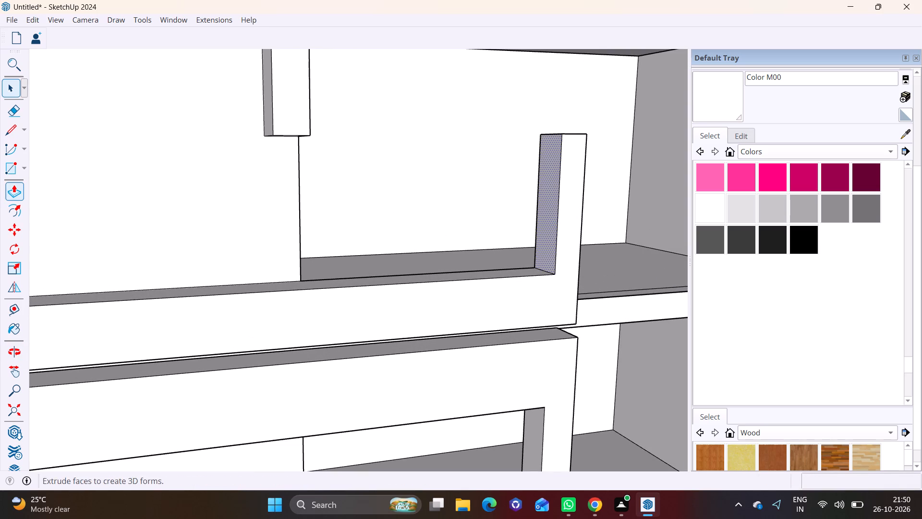
click(19, 190)
click(543, 216)
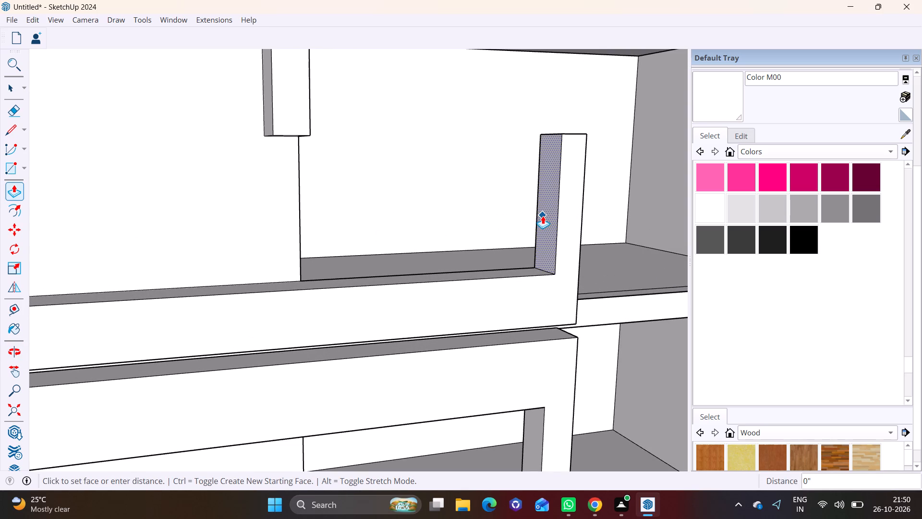
click(535, 218)
Widen the second large frame's upper end return by pulling its inner side face out about 2 1/4".
scroll(513, 287, down, 2)
shift+middle_drag(505, 302, 454, 181)
key(space)
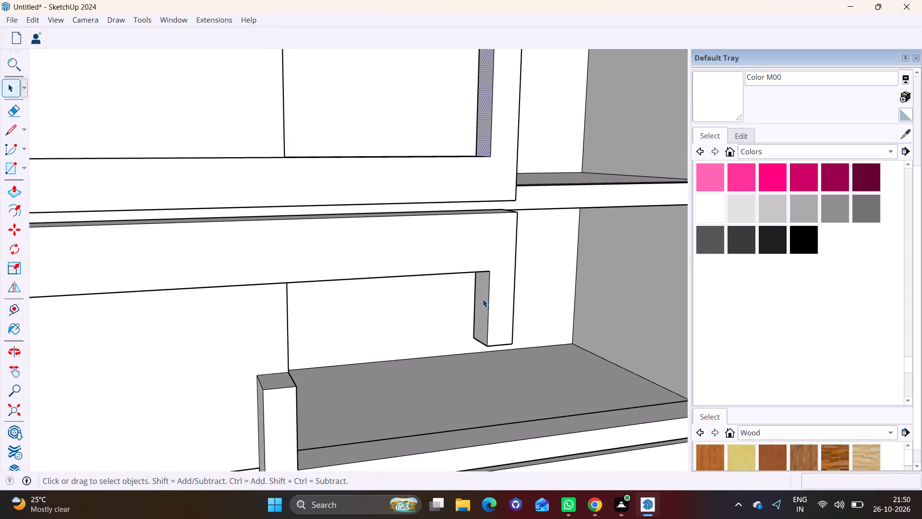
click(483, 299)
click(21, 191)
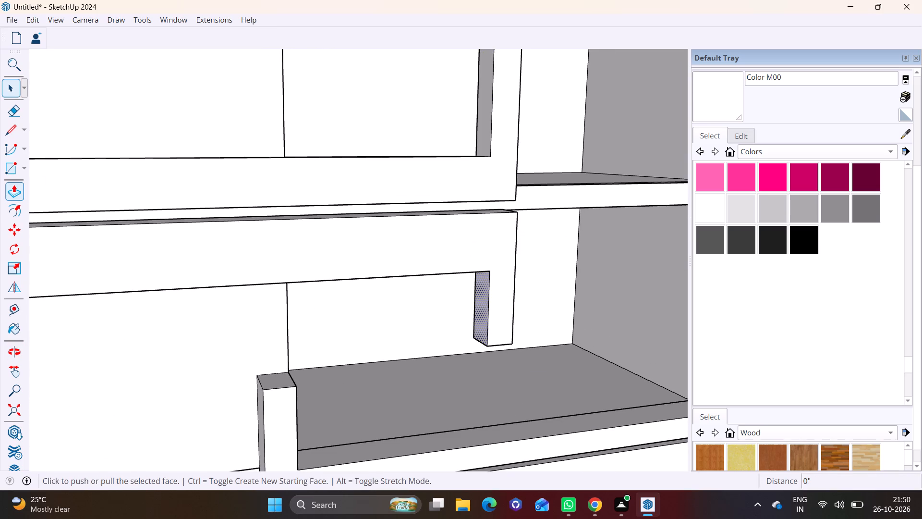
click(476, 329)
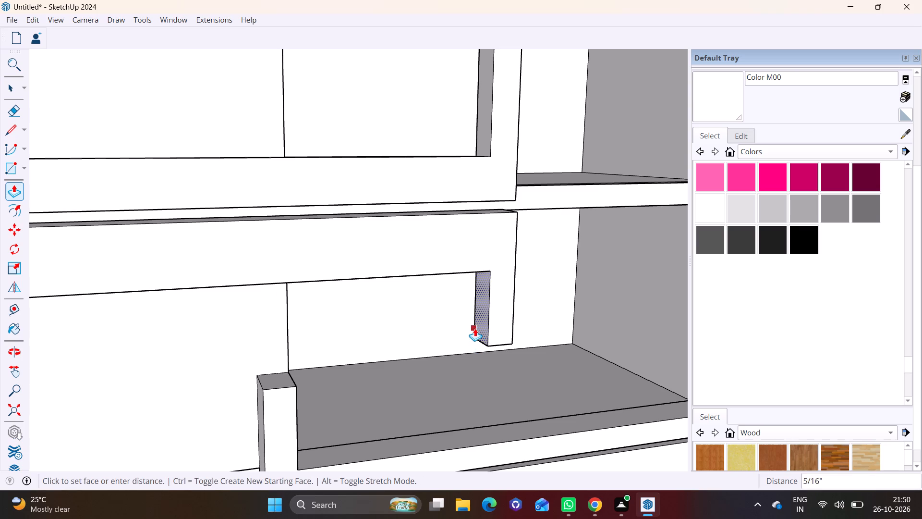
click(470, 326)
Examine the whole side elevation to check how the large and small frames and their end returns line up.
scroll(330, 287, down, 9)
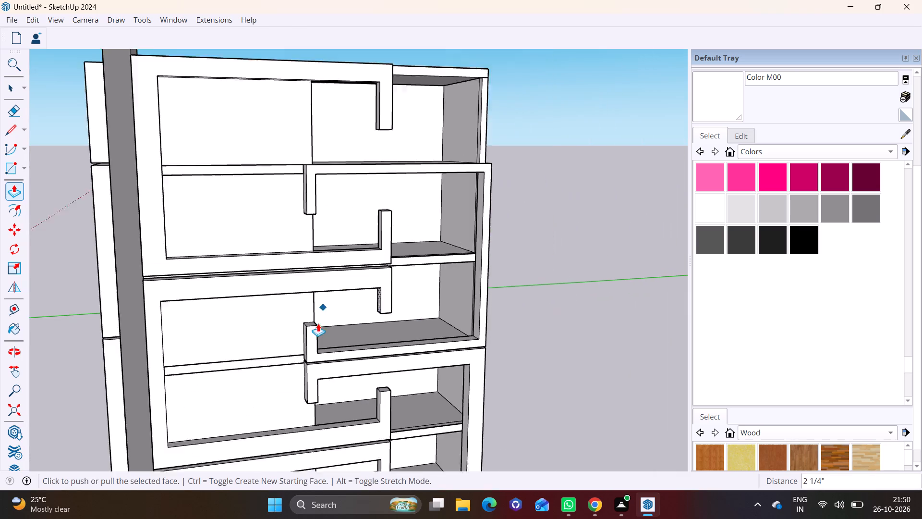
scroll(318, 323, down, 4)
scroll(341, 273, up, 2)
middle_drag(345, 302, 238, 243)
scroll(312, 334, down, 3)
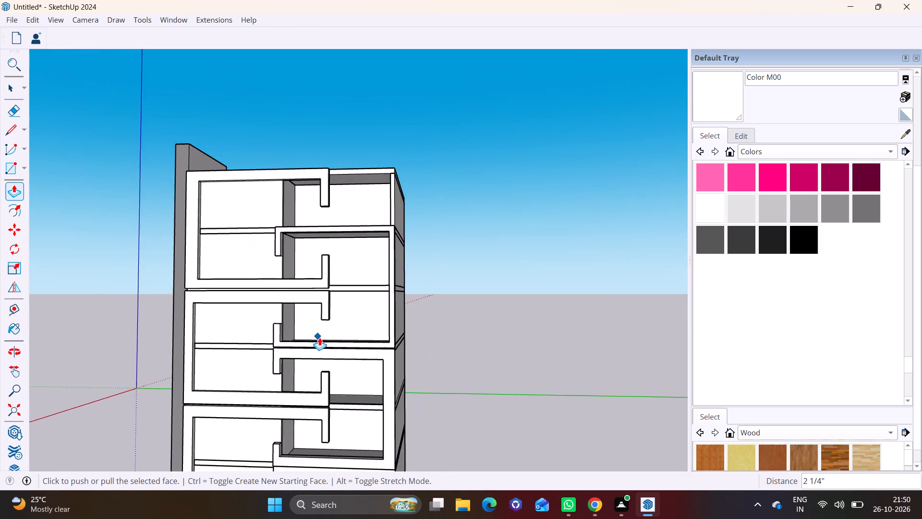
scroll(319, 337, down, 6)
shift+middle_drag(341, 357, 348, 287)
shift+scroll(348, 287, up, 1)
middle_drag(356, 330, 434, 314)
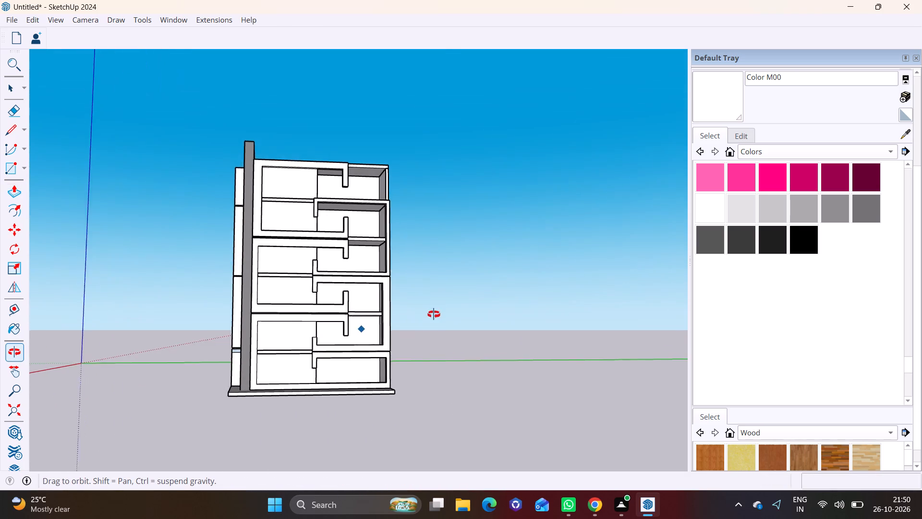
middle_drag(434, 314, 437, 314)
scroll(364, 309, up, 5)
middle_drag(355, 294, 356, 326)
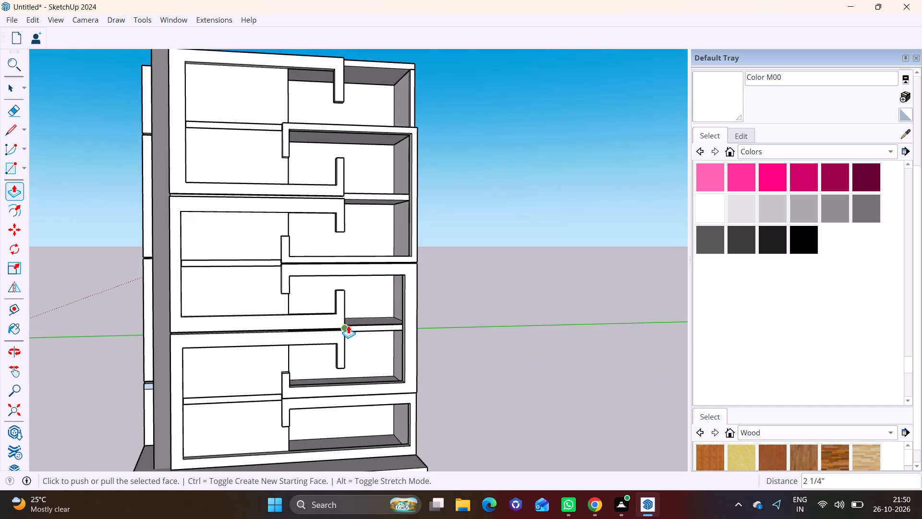